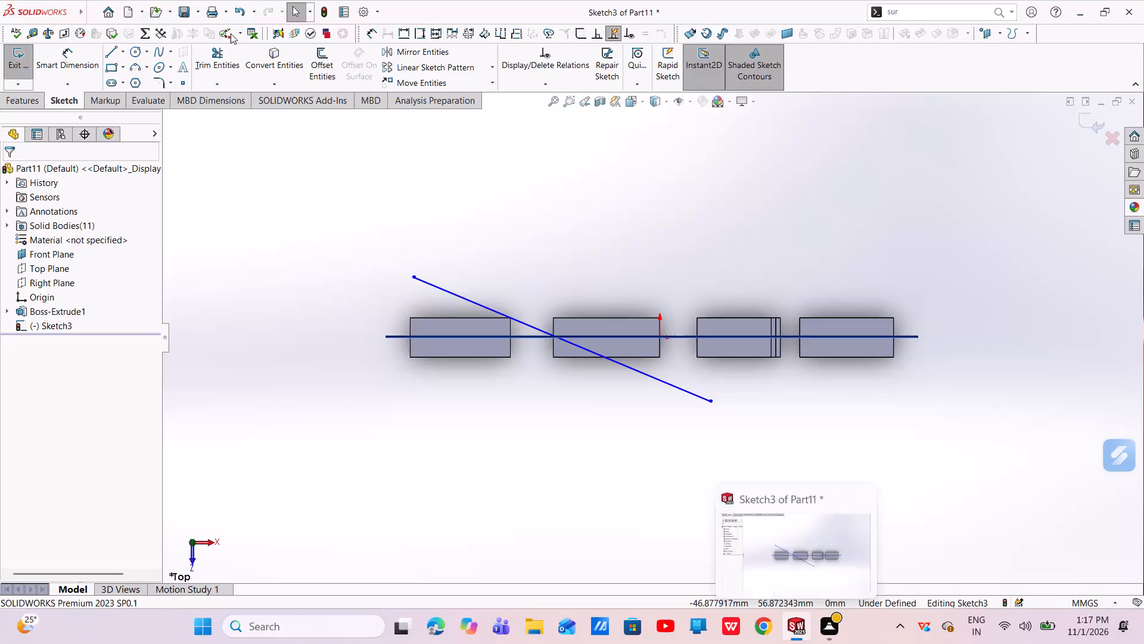
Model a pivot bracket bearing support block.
Create a new part document.
{"action": "left_click", "coordinate": [128, 10]}
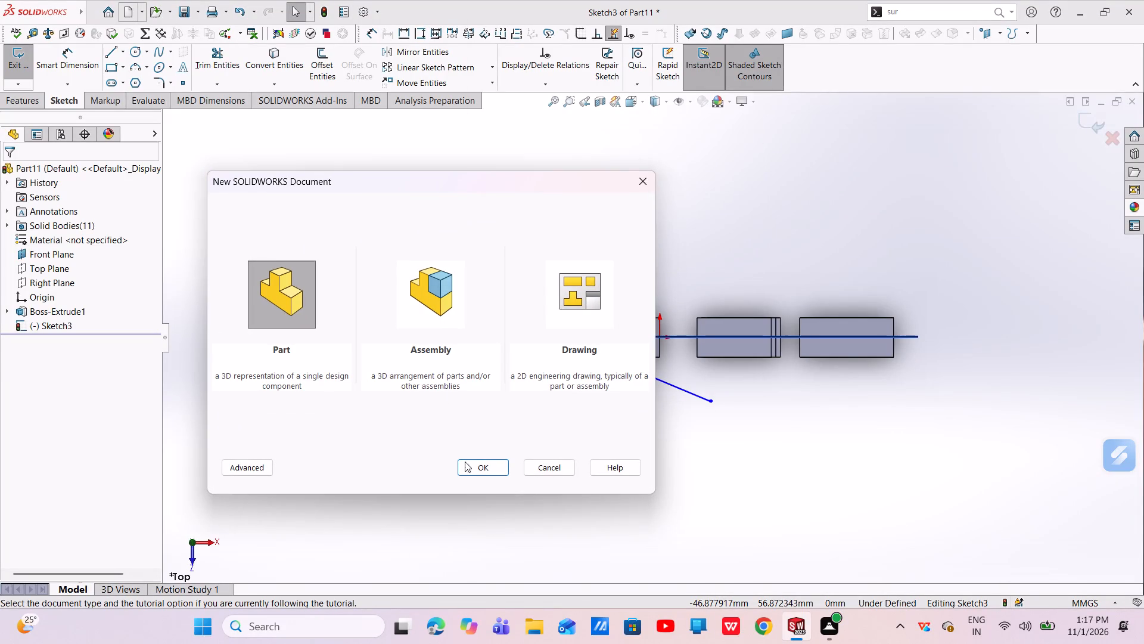
{"action": "left_click", "coordinate": [482, 466]}
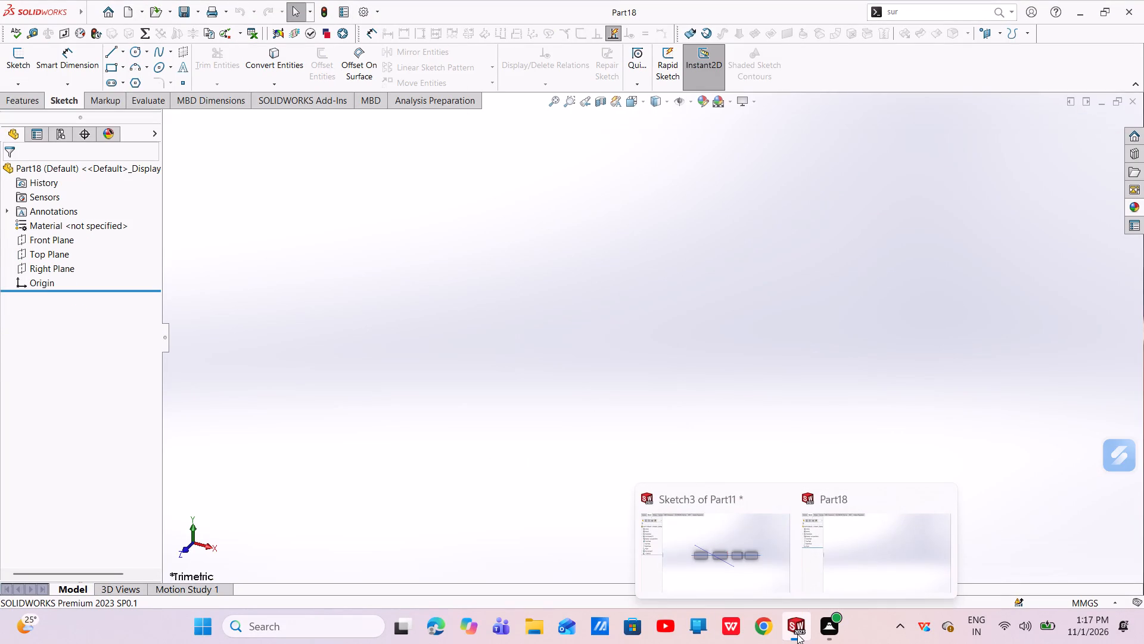
Save the new part as 4.Exercise in the RC HEKICOPTER ASSEMBLY PARTS folder.
{"action": "left_click", "coordinate": [181, 11]}
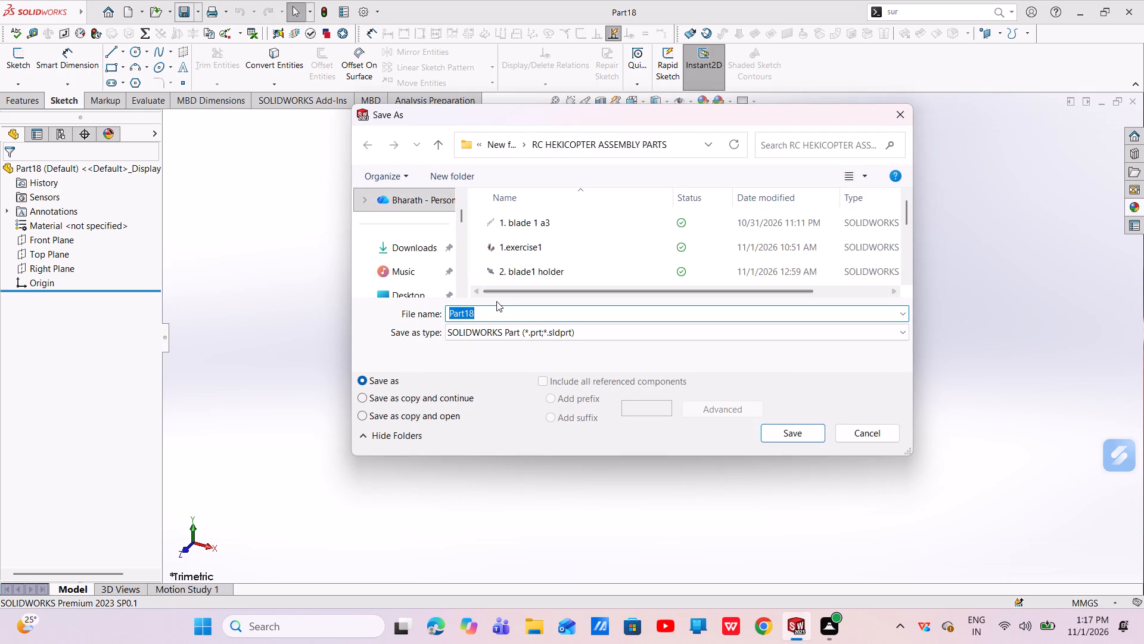
{"action": "key", "text": "BackSpace"}
{"action": "type", "text": "44"}
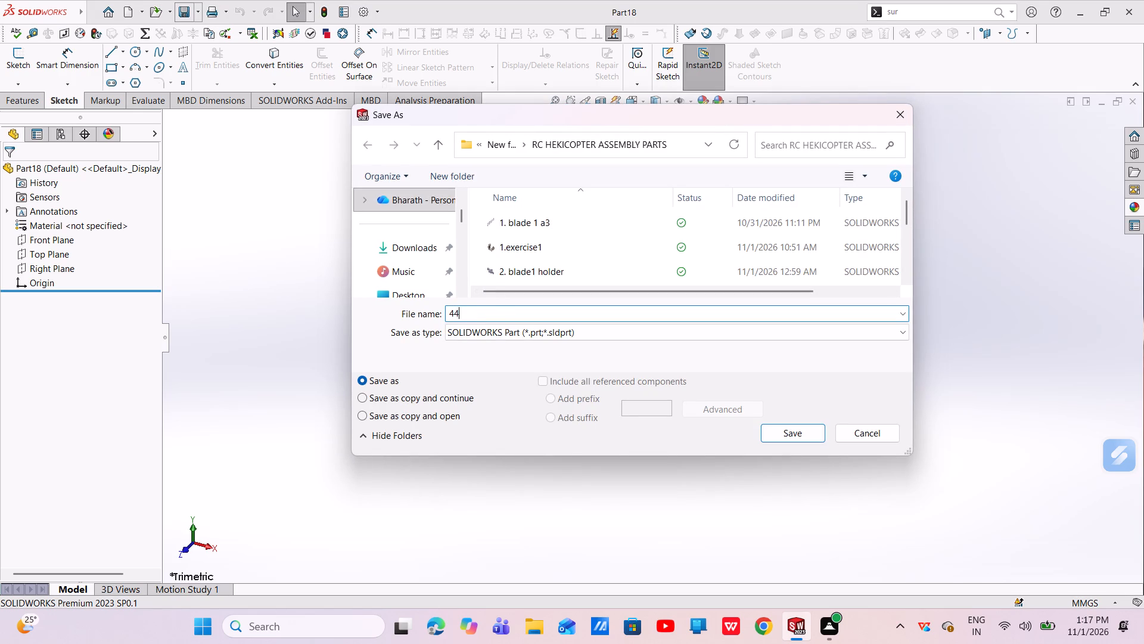
{"action": "key", "text": "BackSpace"}
{"action": "key", "text": "period"}
{"action": "key", "text": "e"}
{"action": "key", "text": "c"}
{"action": "key", "text": "BackSpace"}
{"action": "key", "text": "x"}
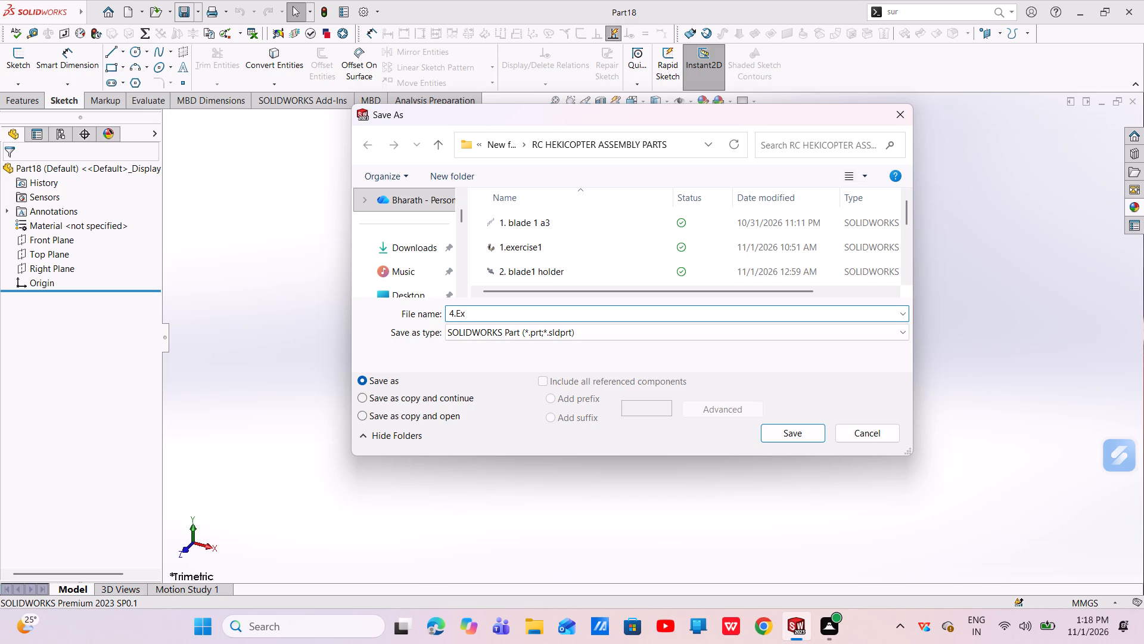
{"action": "type", "text": "er"}
{"action": "type", "text": "cise"}
{"action": "key", "text": "Return"}
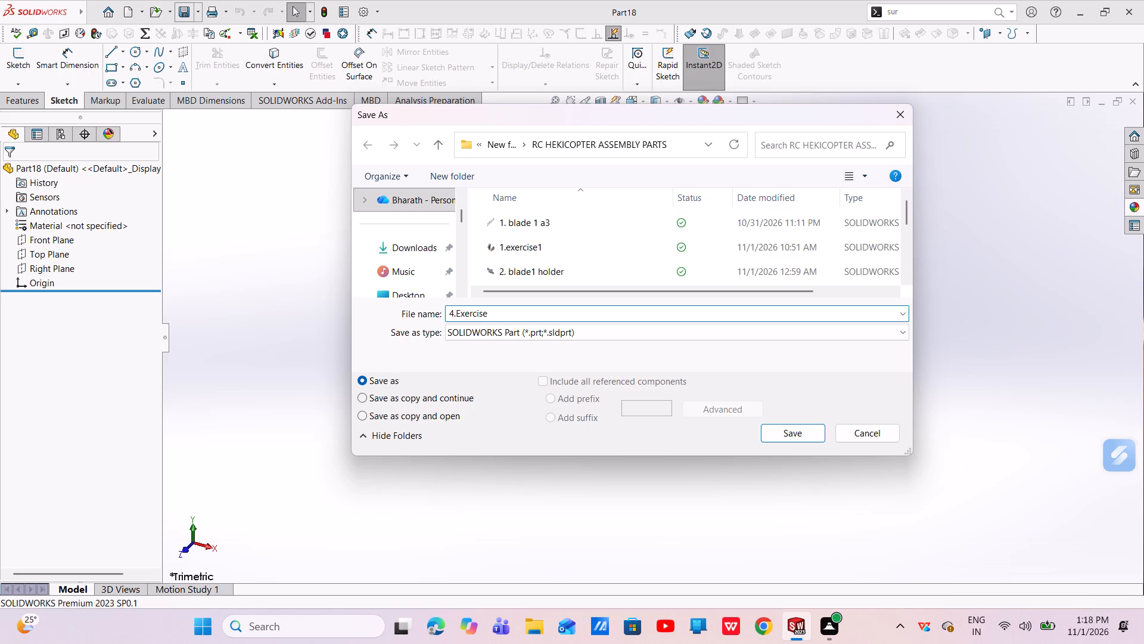
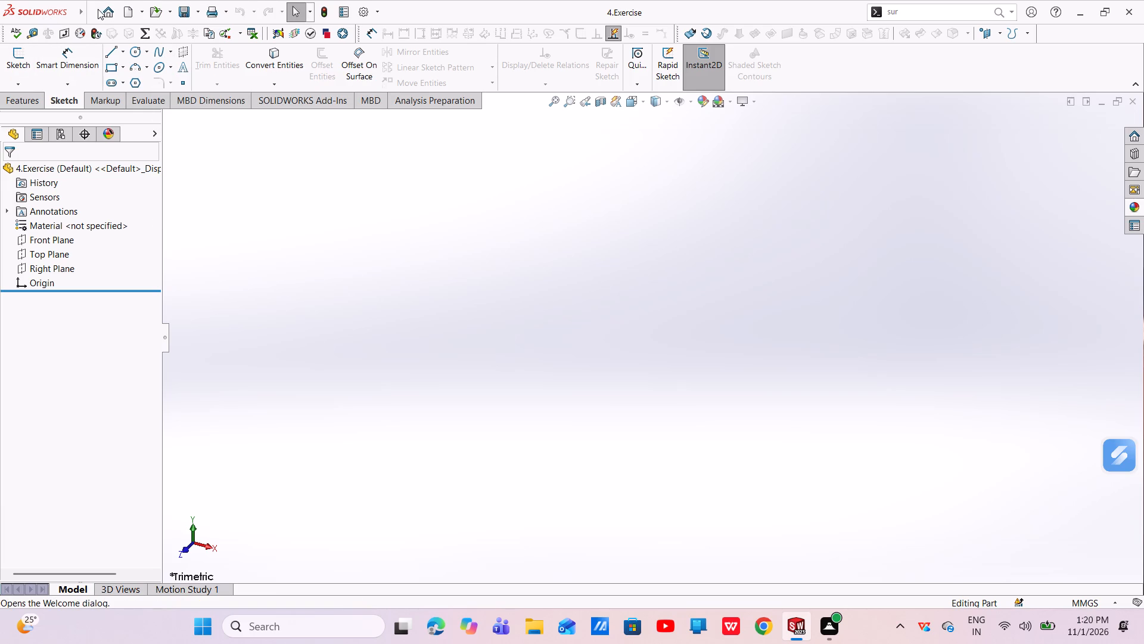
Start a new sketch on the Top Plane.
{"action": "left_click", "coordinate": [41, 253]}
{"action": "left_click", "coordinate": [52, 233]}
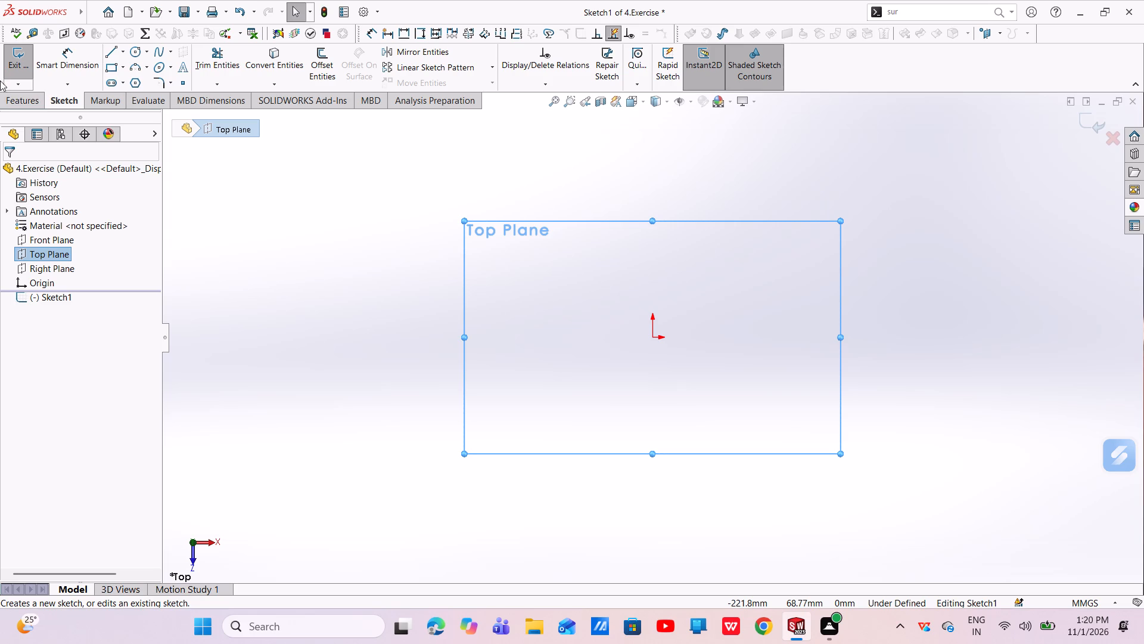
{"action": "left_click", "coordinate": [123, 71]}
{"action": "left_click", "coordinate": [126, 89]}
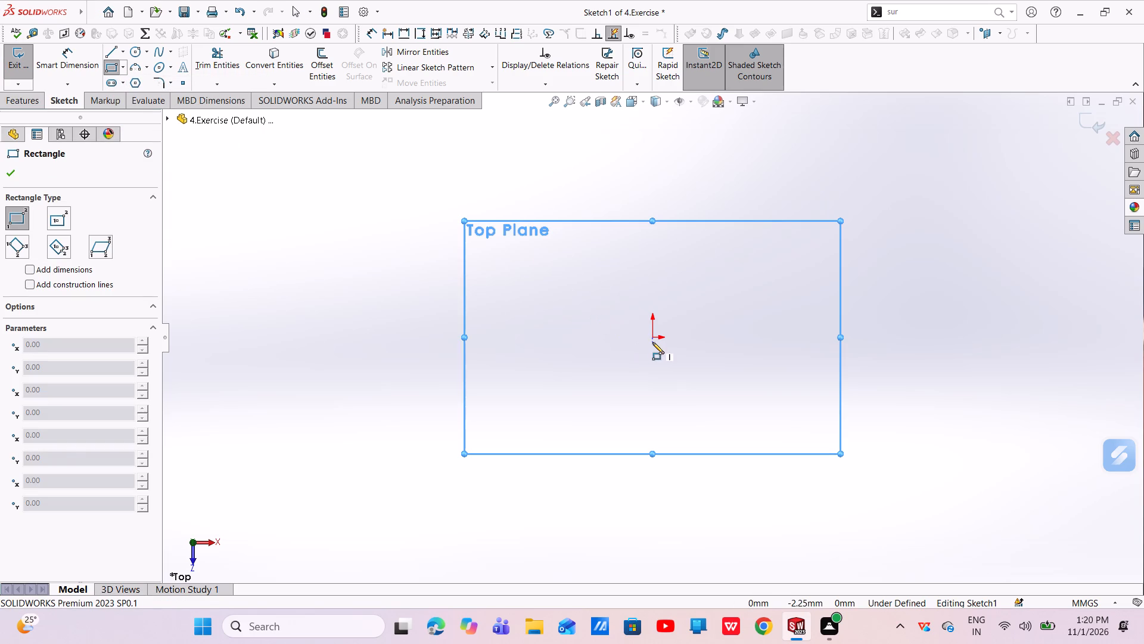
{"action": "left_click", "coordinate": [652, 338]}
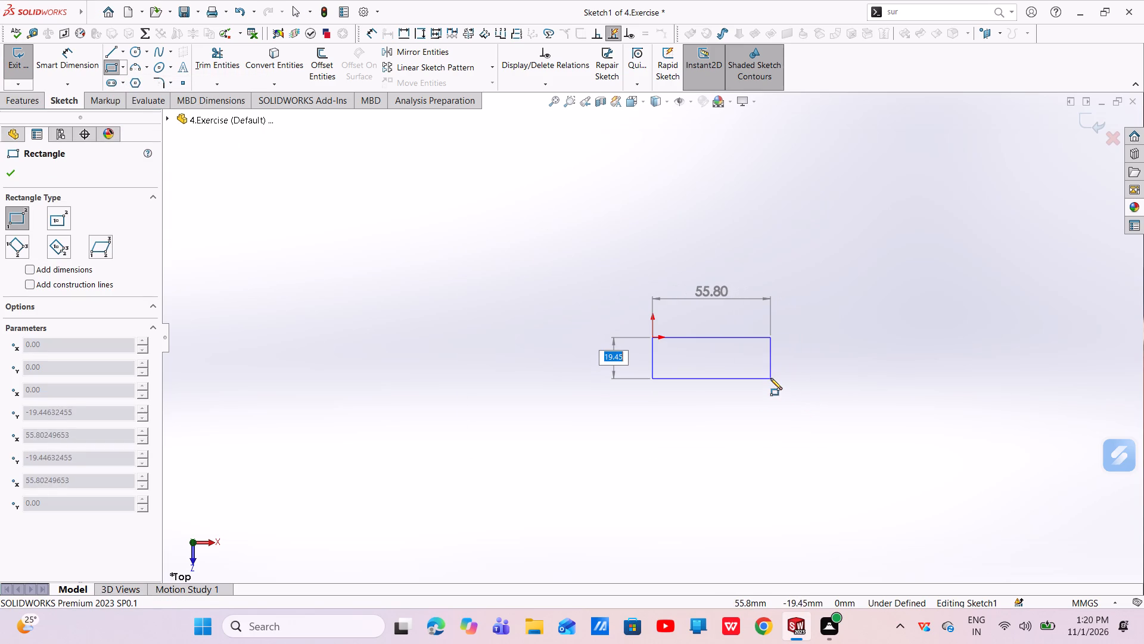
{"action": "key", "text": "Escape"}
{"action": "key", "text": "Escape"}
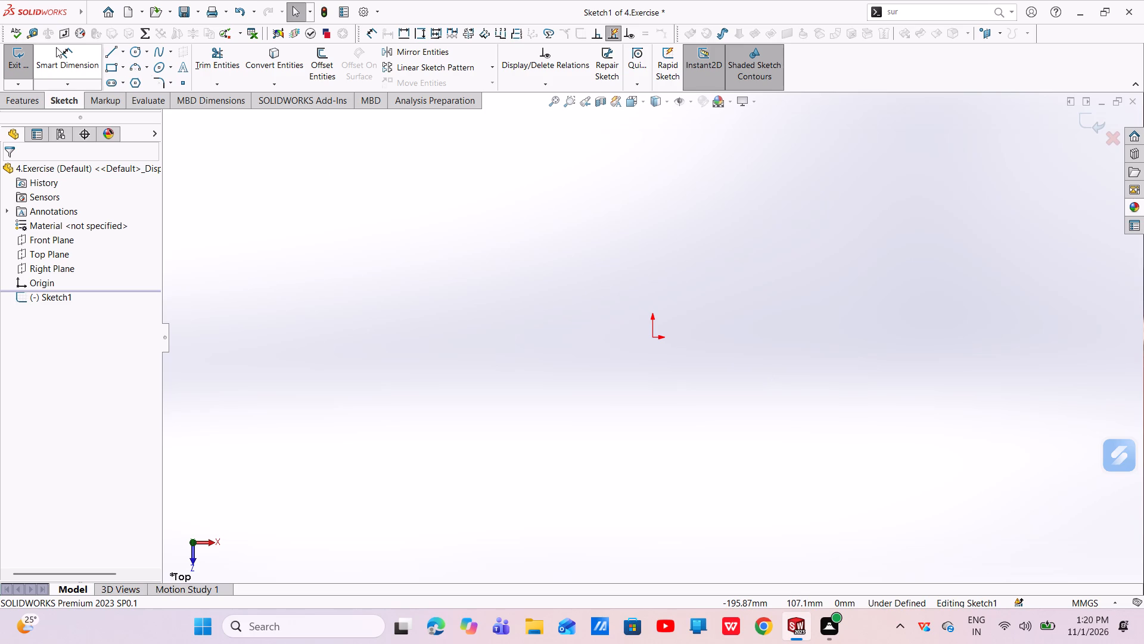
Sketch a center rectangle about 238 mm wide and 154 mm high, centred on the origin.
{"action": "left_click", "coordinate": [125, 61]}
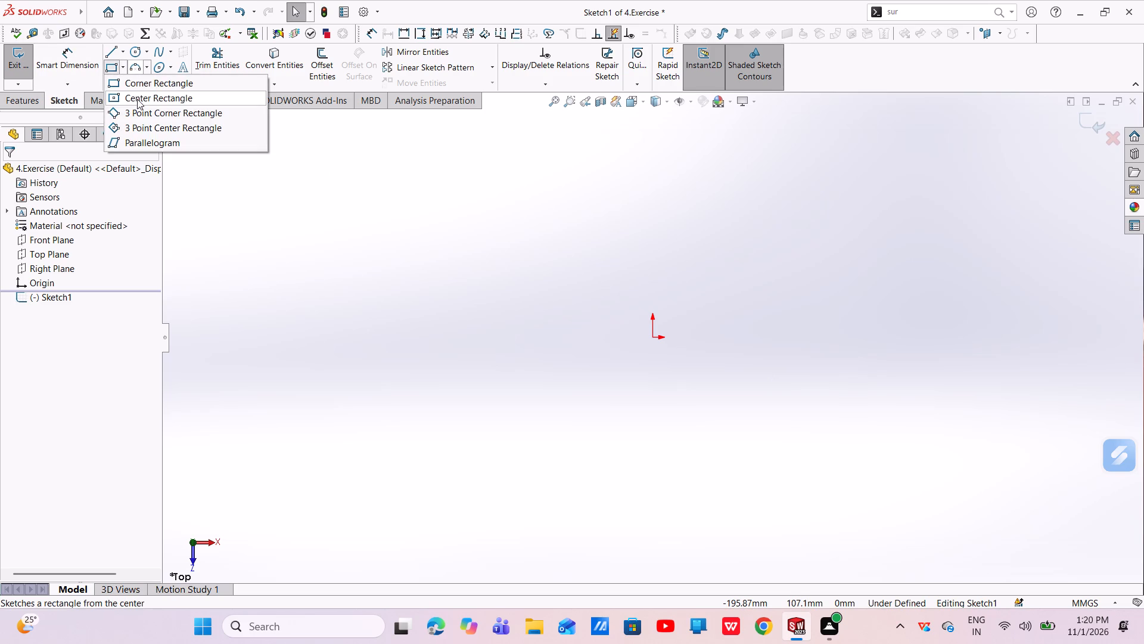
{"action": "left_click", "coordinate": [137, 99]}
{"action": "left_click", "coordinate": [653, 340]}
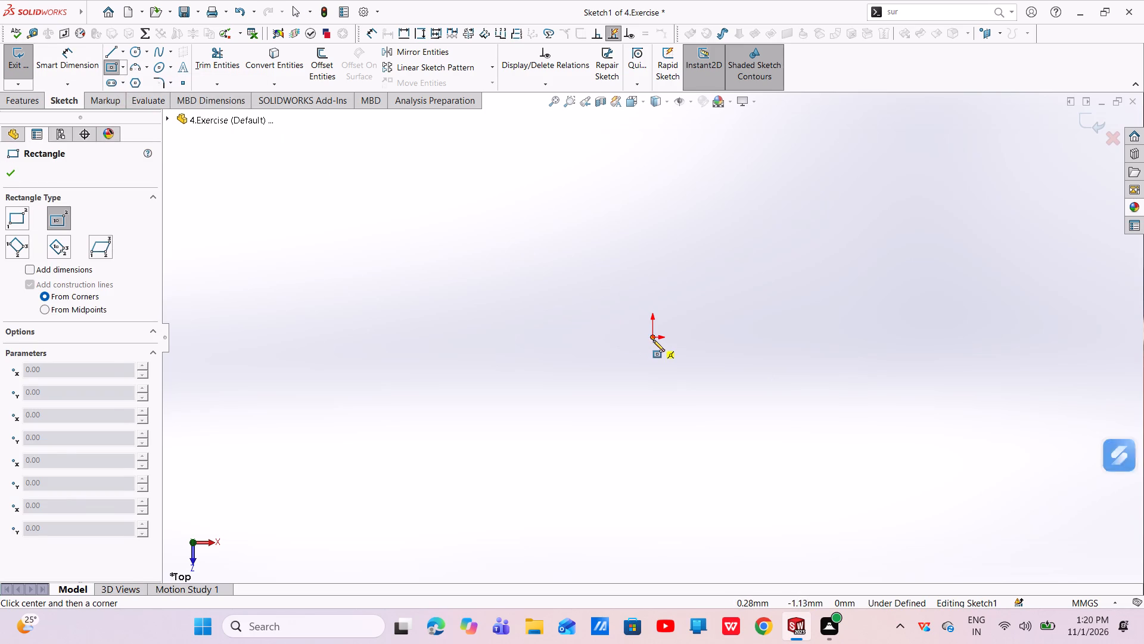
{"action": "left_click", "coordinate": [904, 501]}
{"action": "right_click", "coordinate": [905, 501]}
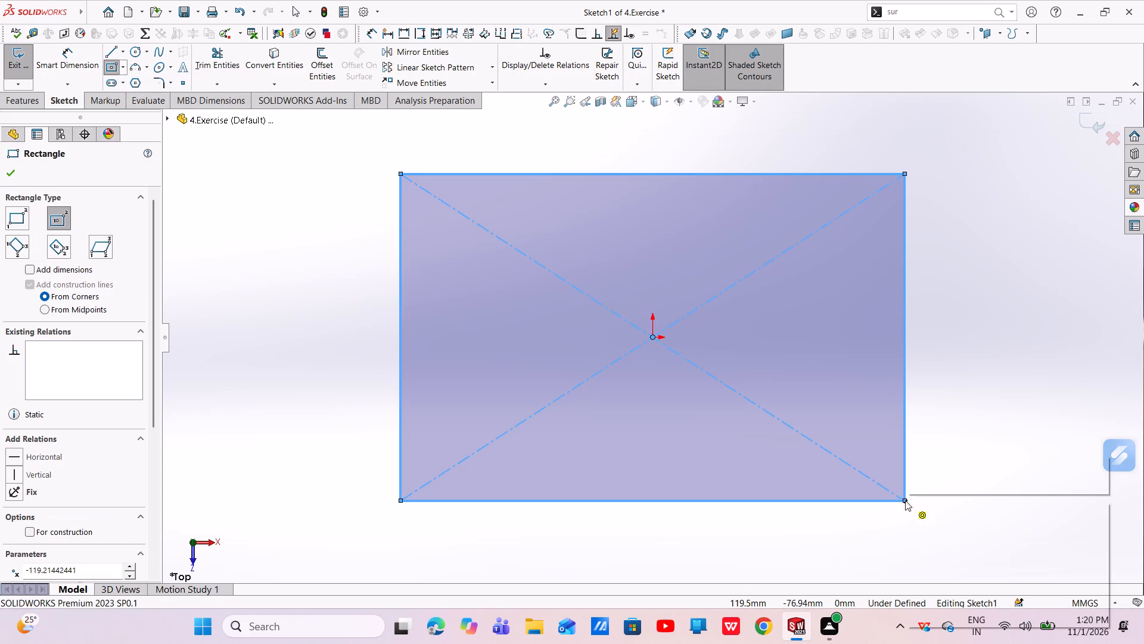
{"action": "left_click", "coordinate": [919, 504]}
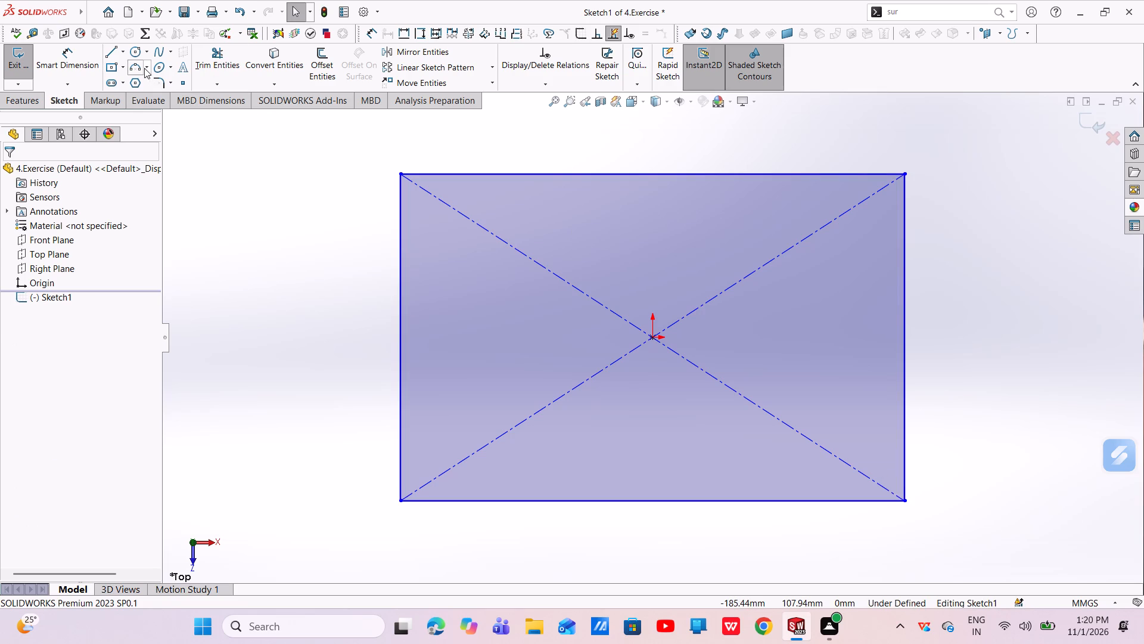
Sketch an L-shaped line chain from the rectangle's top edge, about 92 mm down, and about 172 mm across to its left edge.
{"action": "left_click", "coordinate": [117, 52]}
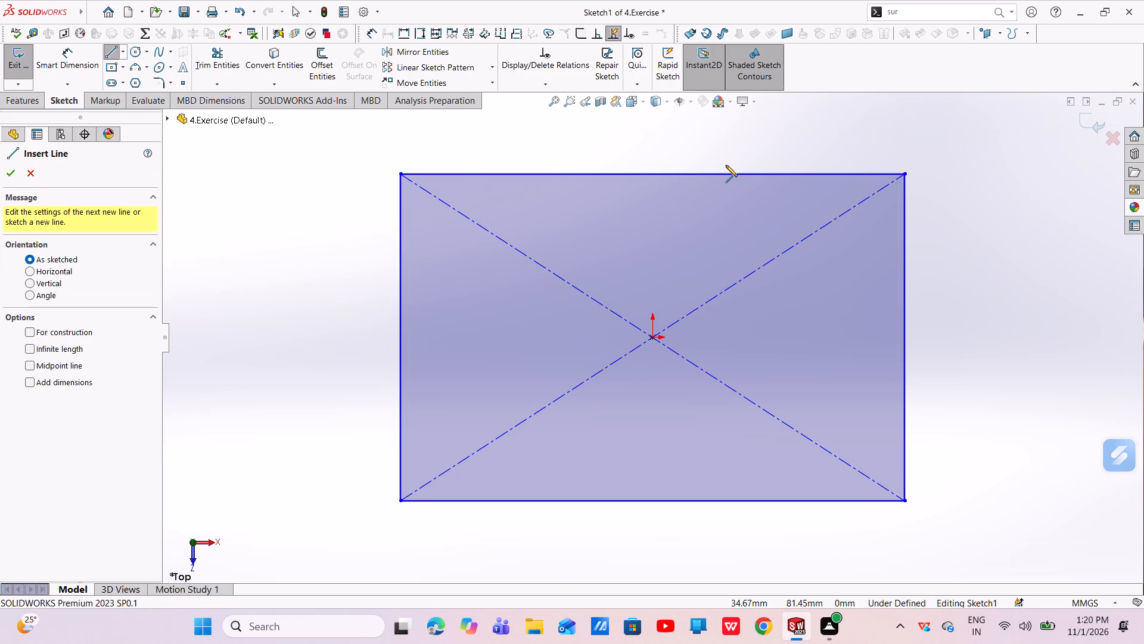
{"action": "left_click", "coordinate": [764, 173]}
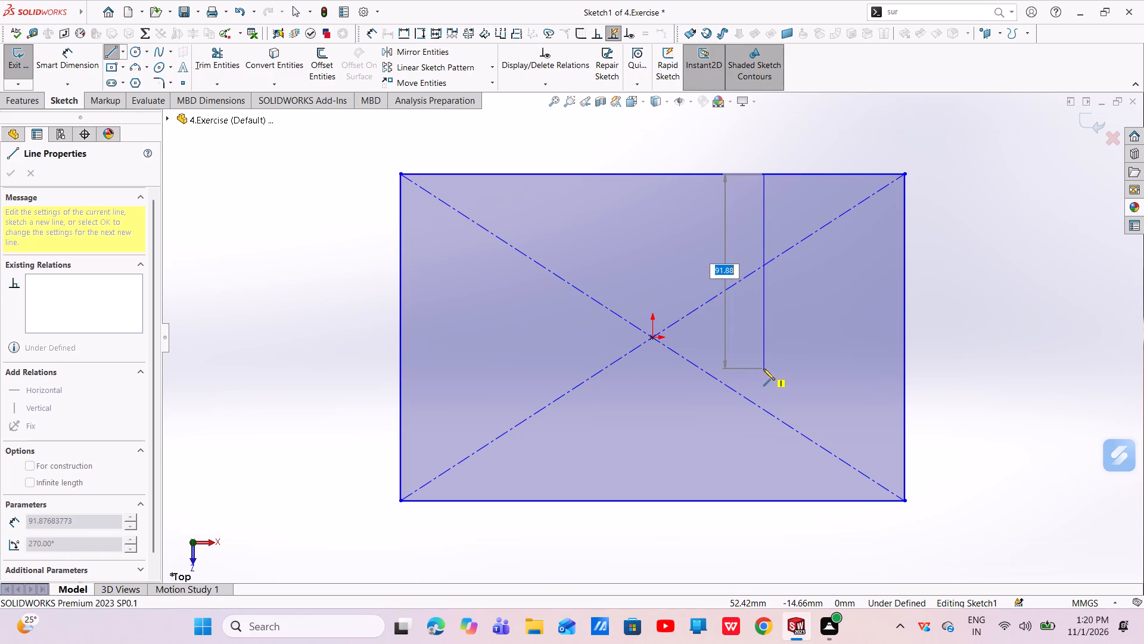
{"action": "left_click", "coordinate": [763, 369]}
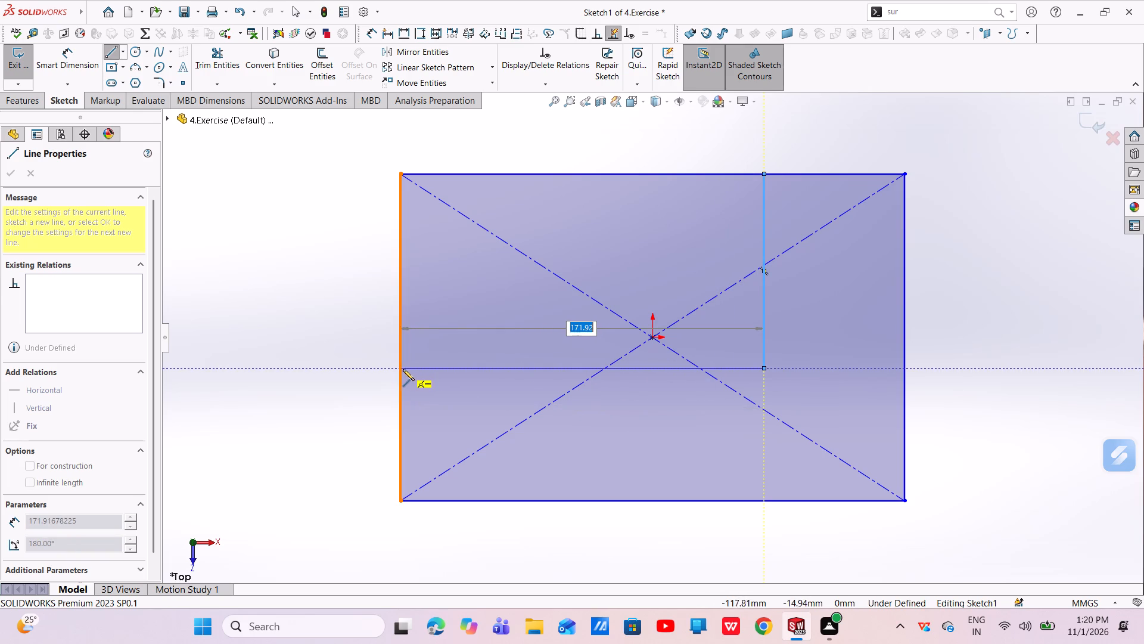
{"action": "left_click", "coordinate": [400, 369]}
{"action": "right_click", "coordinate": [400, 369]}
{"action": "left_click", "coordinate": [415, 376]}
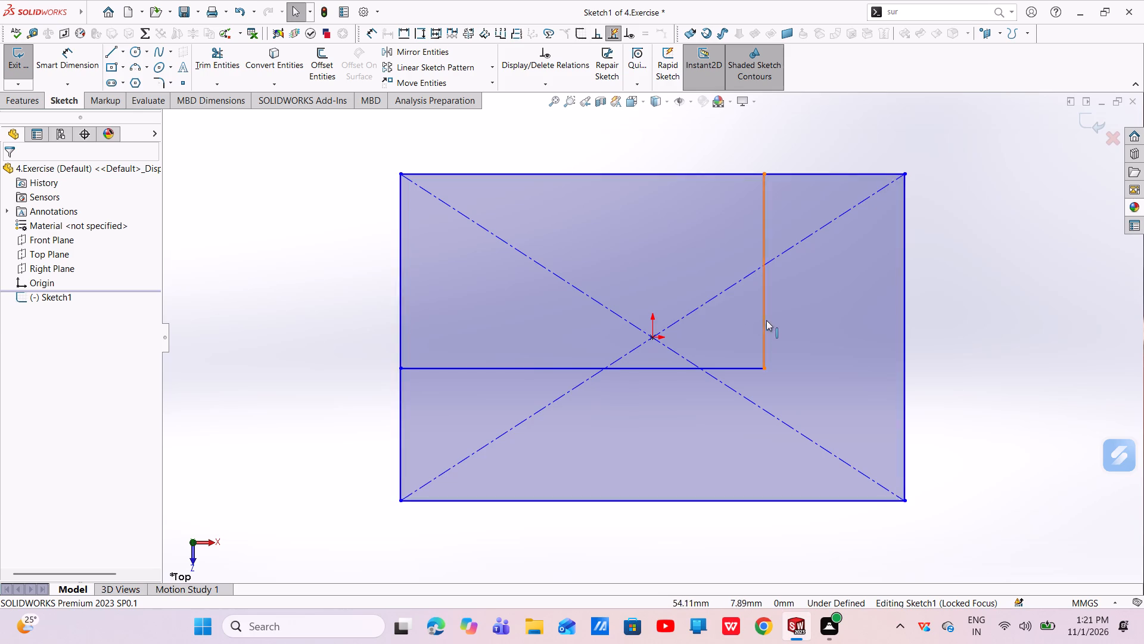
Dimension the rectangle 200 mm wide and 213 mm high.
{"action": "left_click", "coordinate": [60, 55]}
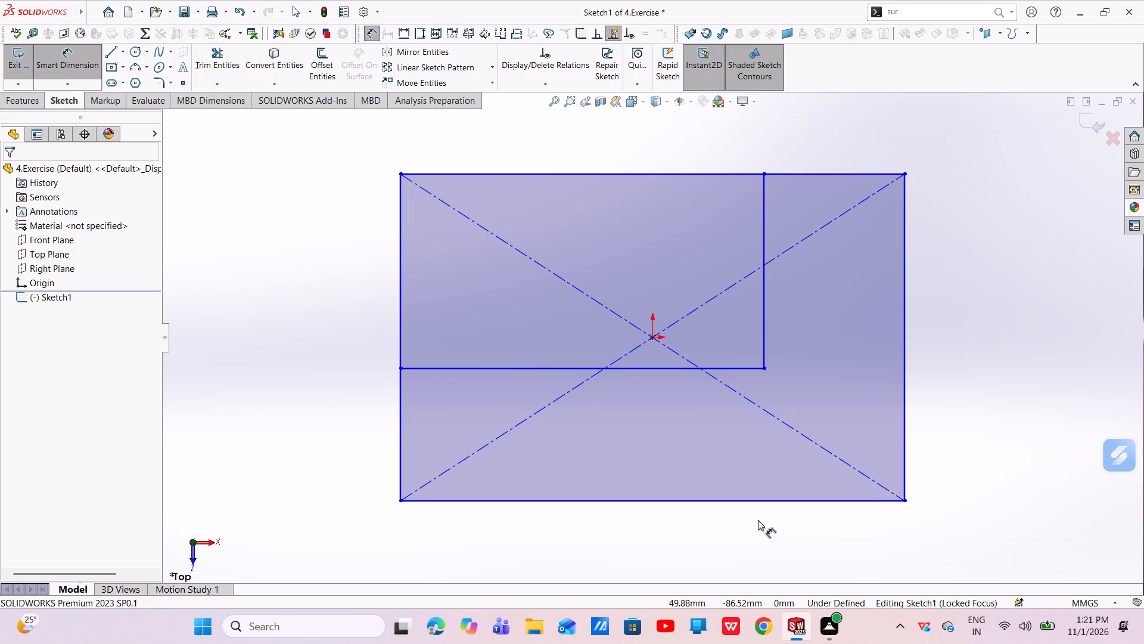
{"action": "left_click", "coordinate": [762, 502]}
{"action": "left_click", "coordinate": [760, 535]}
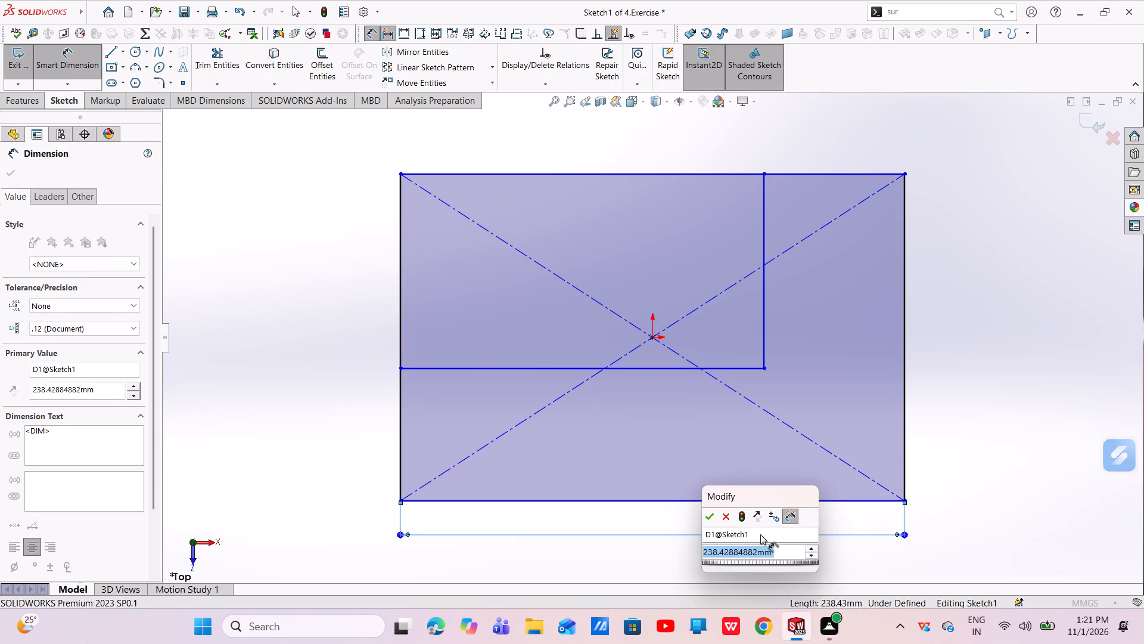
{"action": "key", "text": "BackSpace"}
{"action": "type", "text": "200"}
{"action": "key", "text": "Return"}
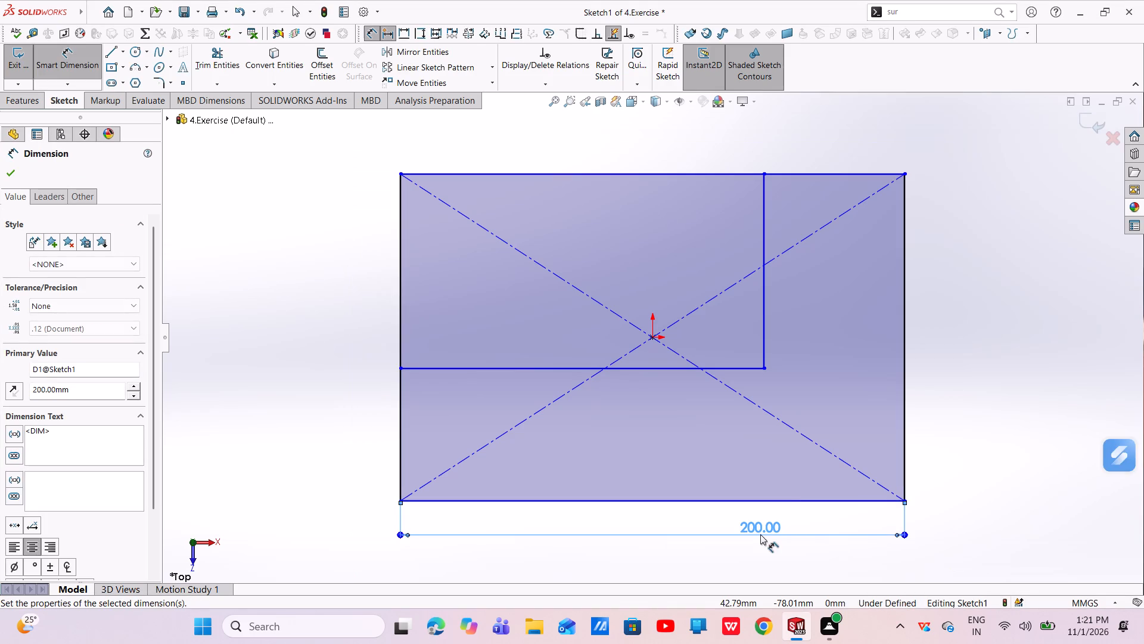
{"action": "left_click", "coordinate": [903, 338]}
{"action": "left_click", "coordinate": [924, 328]}
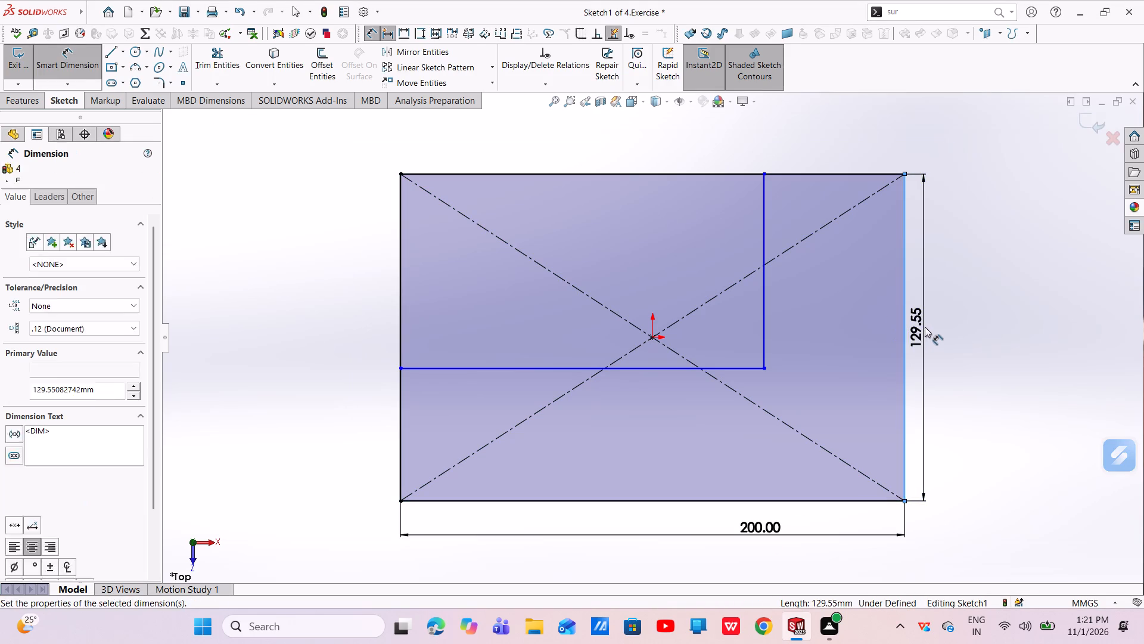
{"action": "key", "text": "BackSpace"}
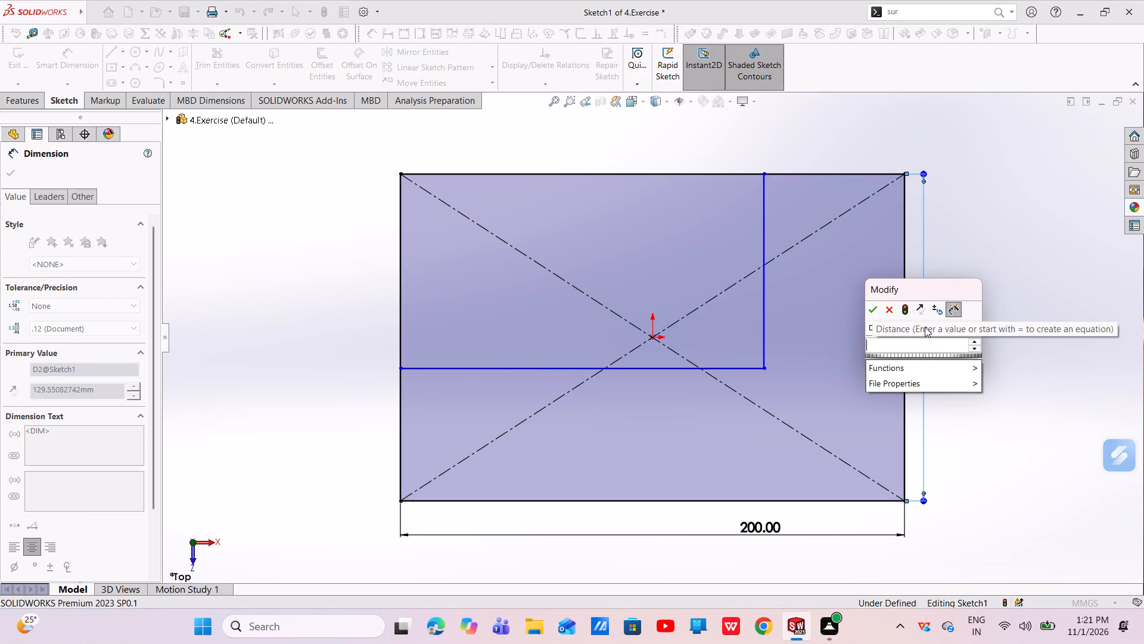
{"action": "key", "text": "2"}
{"action": "type", "text": "13"}
{"action": "key", "text": "Return"}
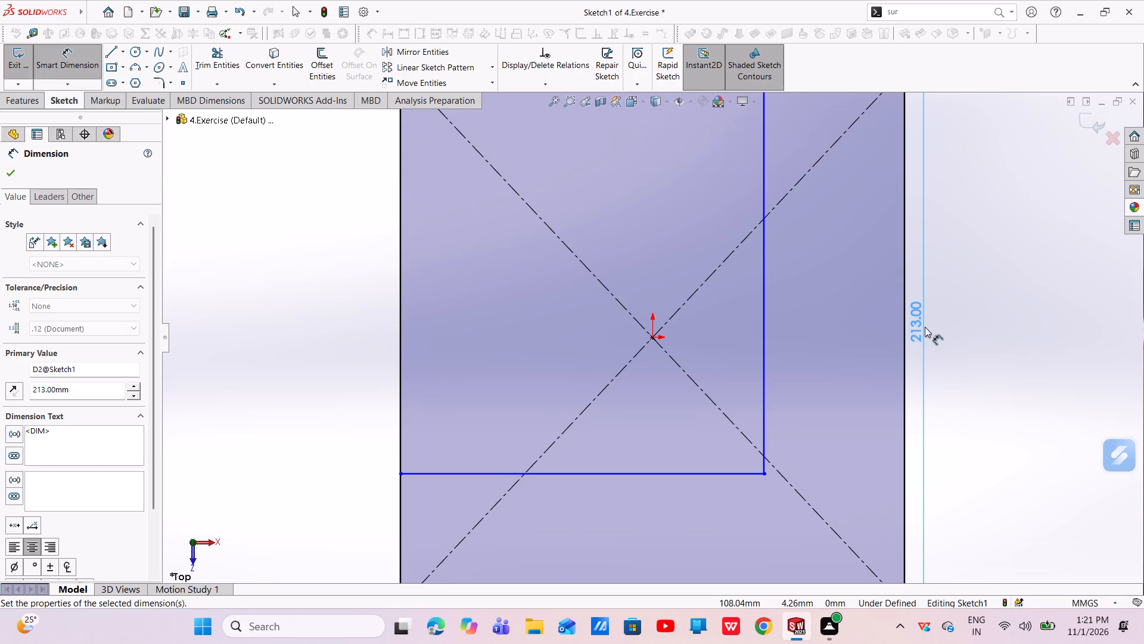
Dimension the inner vertical line 38 mm from the rectangle's right edge.
{"action": "scroll", "coordinate": [923, 326], "scroll_direction": "up", "scroll_amount": 5}
{"action": "scroll", "coordinate": [673, 535], "scroll_direction": "down", "scroll_amount": 2}
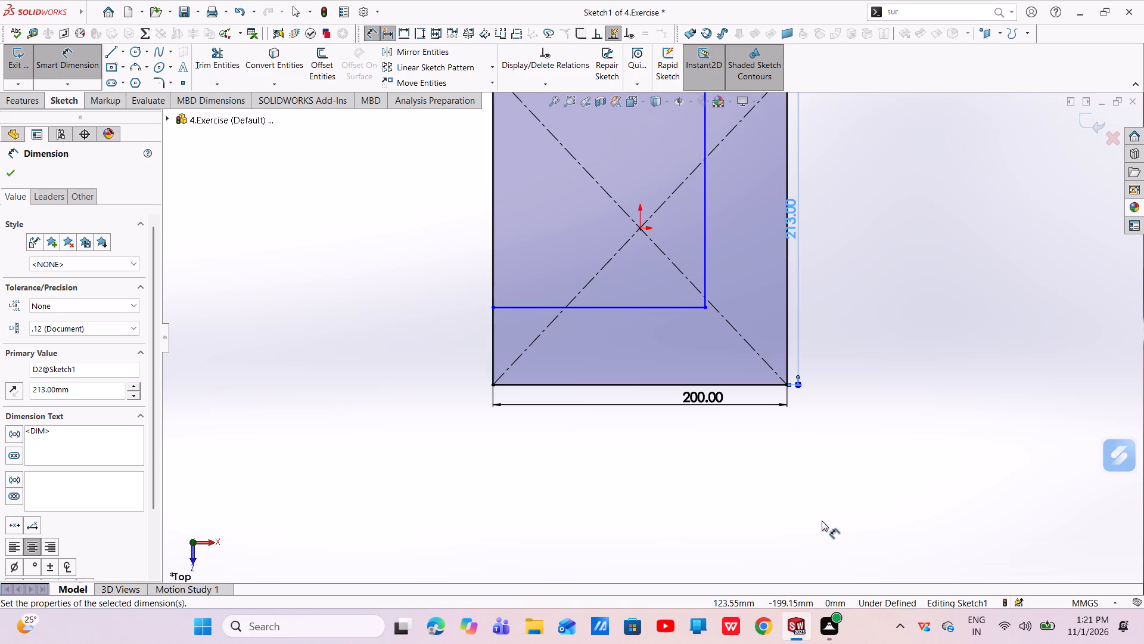
{"action": "scroll", "coordinate": [766, 341], "scroll_direction": "up", "scroll_amount": 2}
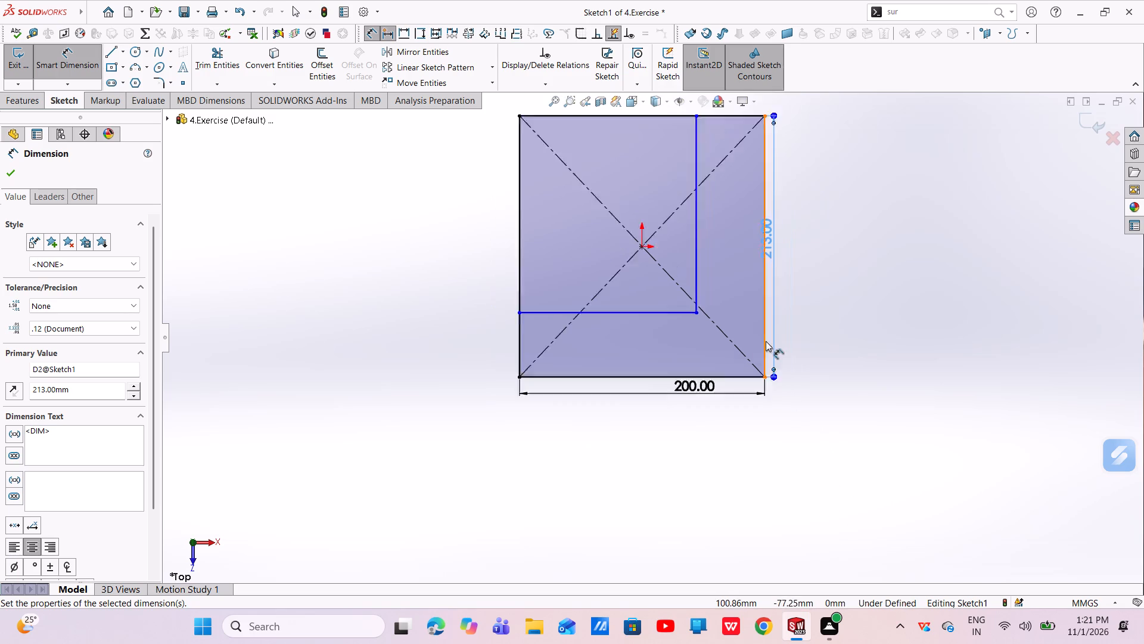
{"action": "scroll", "coordinate": [766, 341], "scroll_direction": "up", "scroll_amount": 2}
{"action": "scroll", "coordinate": [695, 129], "scroll_direction": "down", "scroll_amount": 4}
{"action": "scroll", "coordinate": [694, 137], "scroll_direction": "up", "scroll_amount": 1}
{"action": "scroll", "coordinate": [694, 140], "scroll_direction": "down", "scroll_amount": 1}
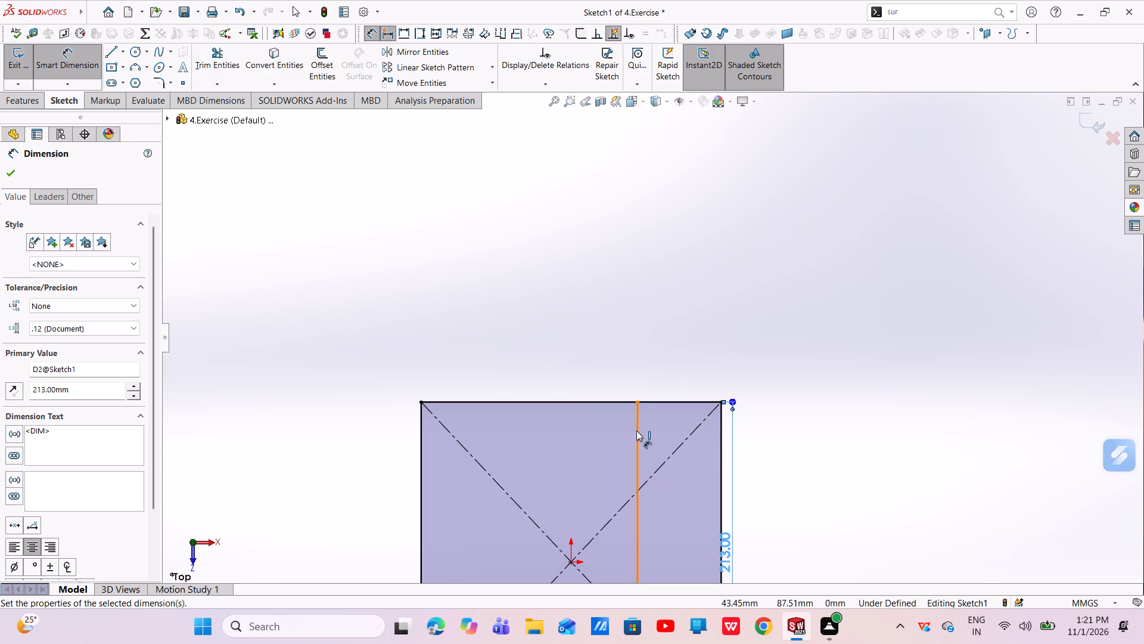
{"action": "left_click", "coordinate": [636, 431]}
{"action": "left_click", "coordinate": [722, 444]}
{"action": "left_click", "coordinate": [683, 355]}
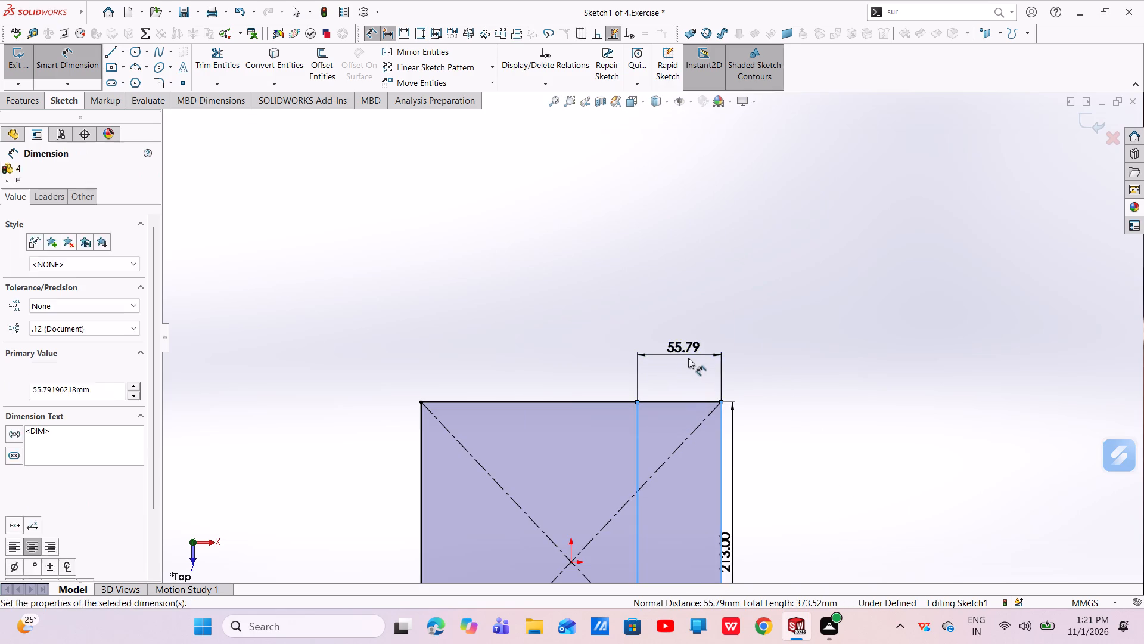
{"action": "key", "text": "BackSpace"}
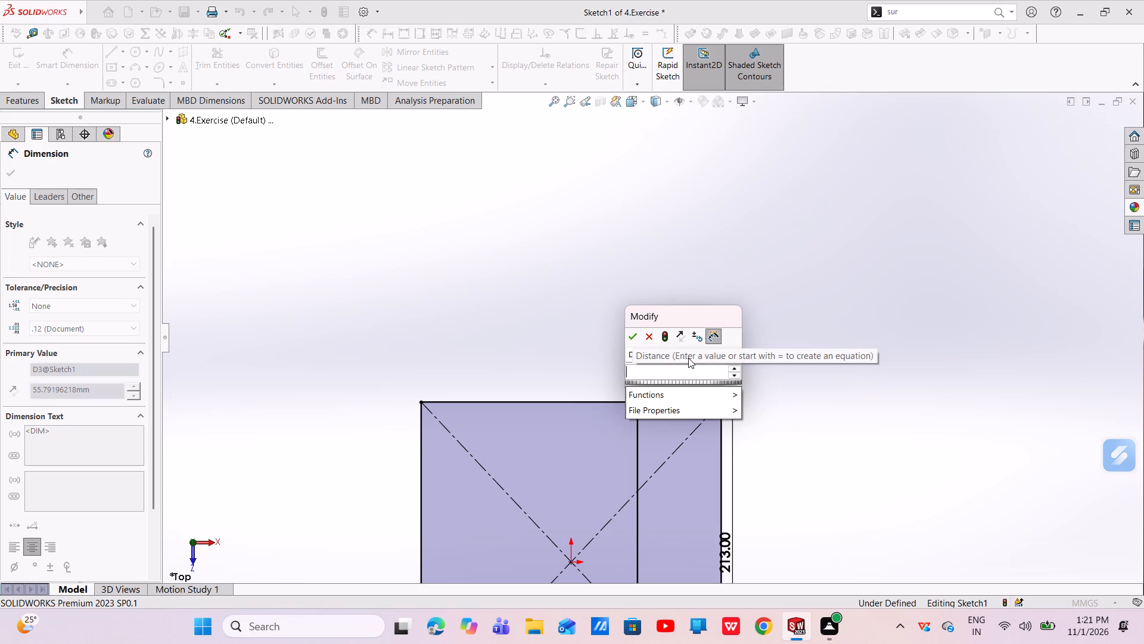
{"action": "type", "text": "38"}
{"action": "key", "text": "Return"}
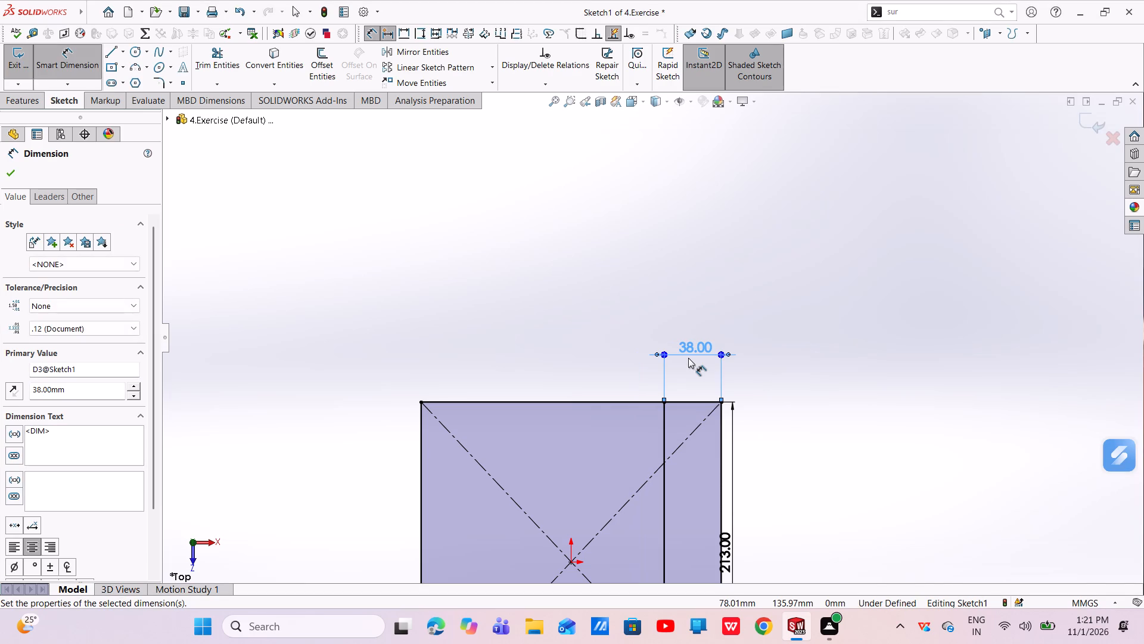
Dimension the inner horizontal line 102 mm above the rectangle's bottom edge.
{"action": "scroll", "coordinate": [691, 410], "scroll_direction": "up", "scroll_amount": 7}
{"action": "scroll", "coordinate": [666, 451], "scroll_direction": "down", "scroll_amount": 1}
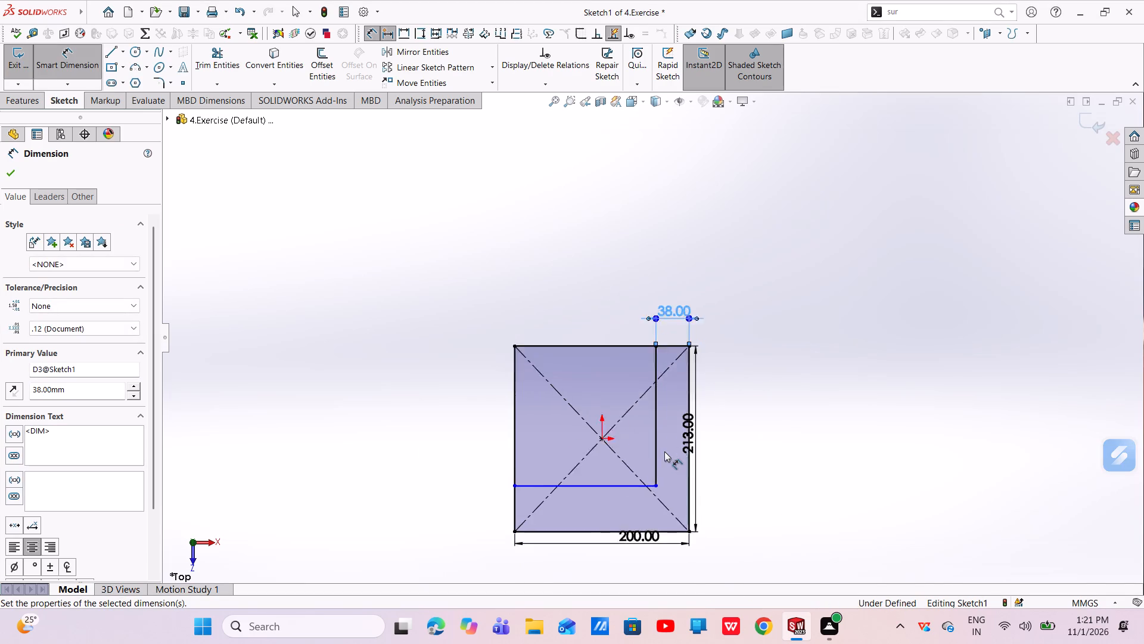
{"action": "scroll", "coordinate": [664, 451], "scroll_direction": "down", "scroll_amount": 3}
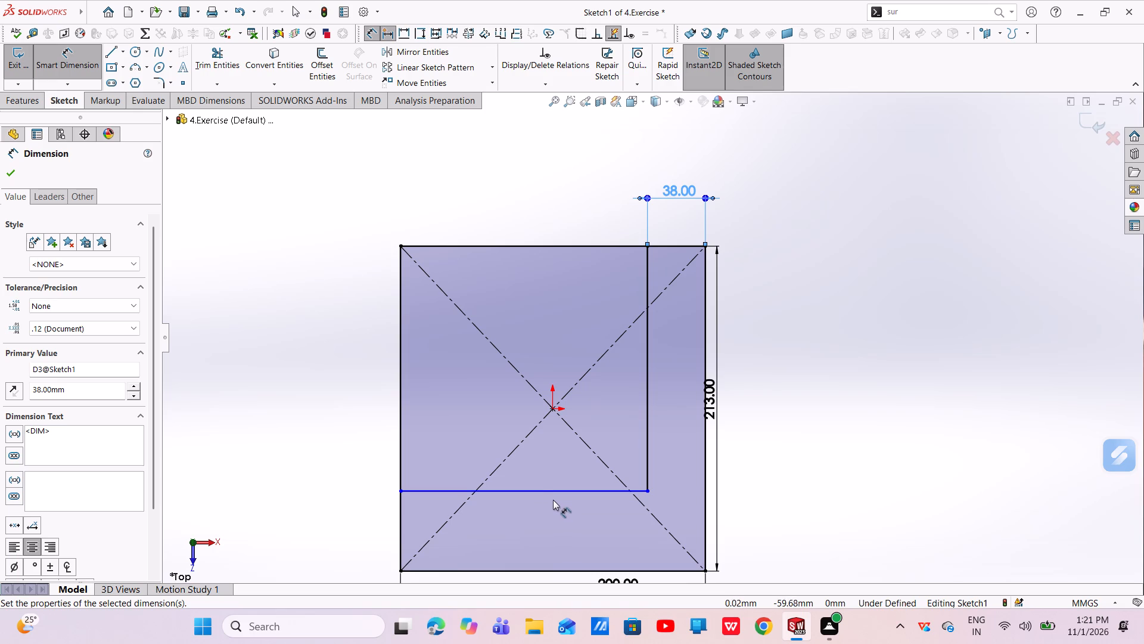
{"action": "scroll", "coordinate": [515, 504], "scroll_direction": "up", "scroll_amount": 2}
{"action": "scroll", "coordinate": [514, 503], "scroll_direction": "down", "scroll_amount": 2}
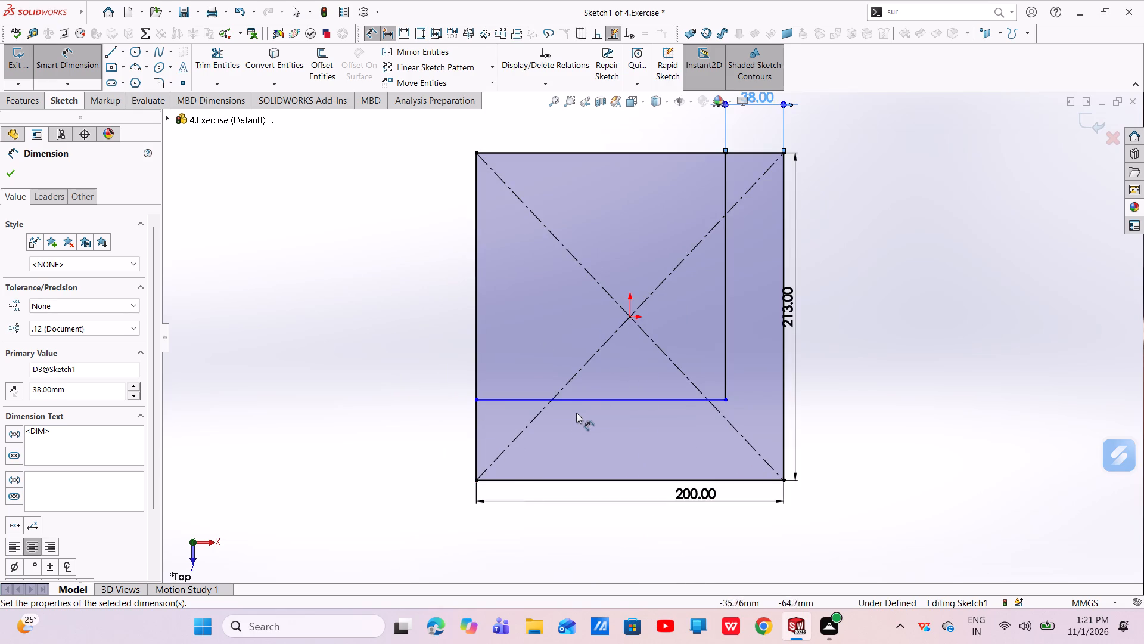
{"action": "left_click", "coordinate": [576, 402]}
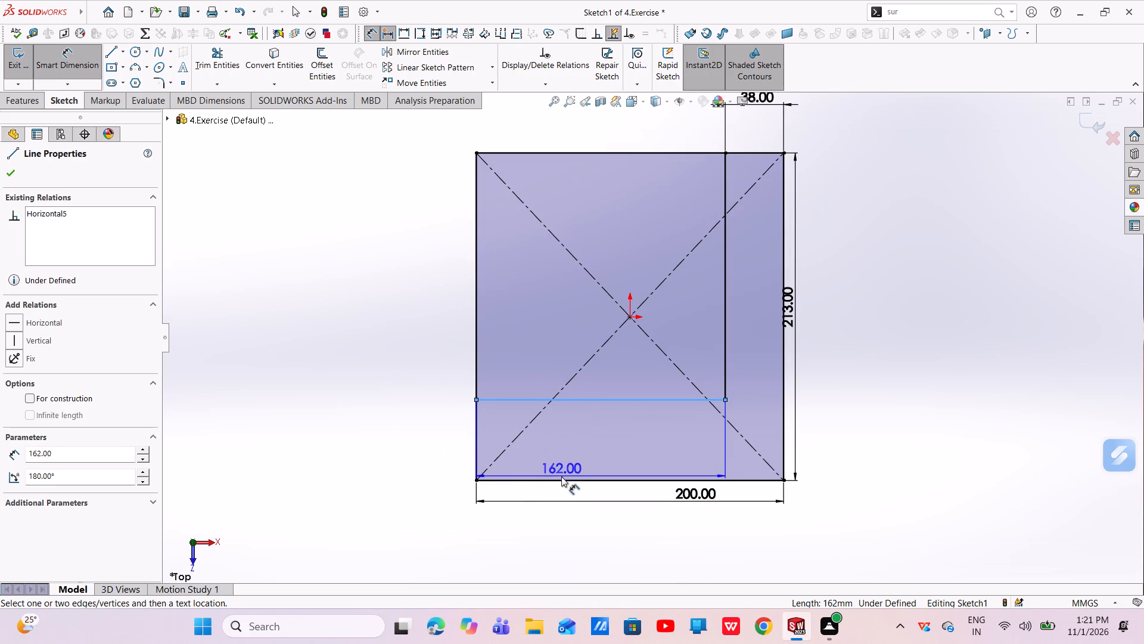
{"action": "left_click", "coordinate": [560, 480]}
{"action": "left_click", "coordinate": [428, 443]}
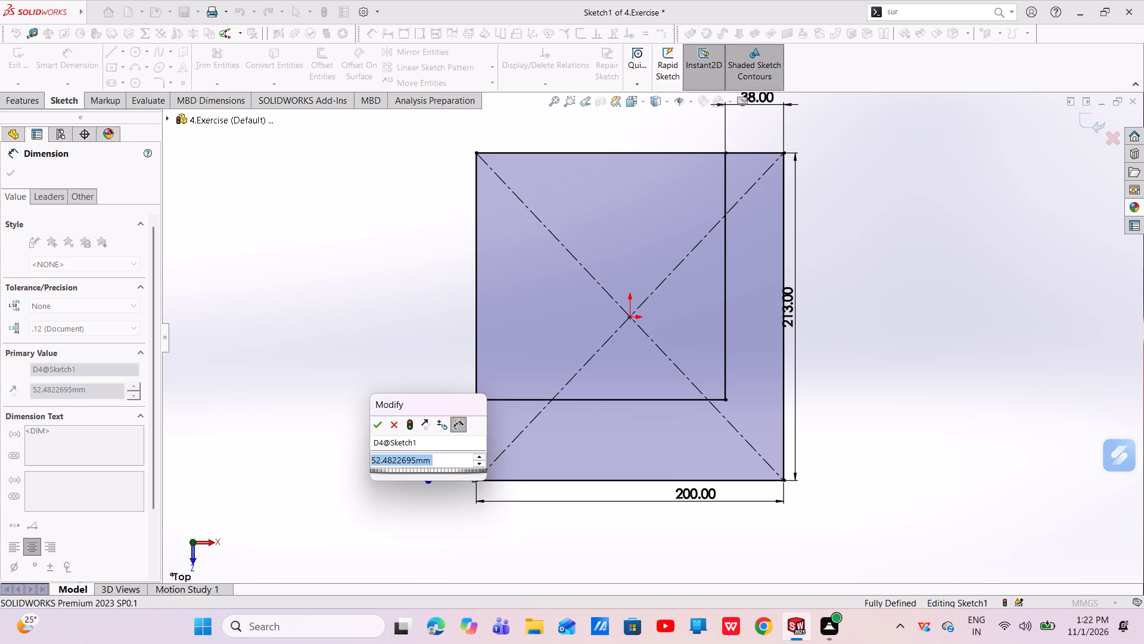
{"action": "key", "text": "BackSpace"}
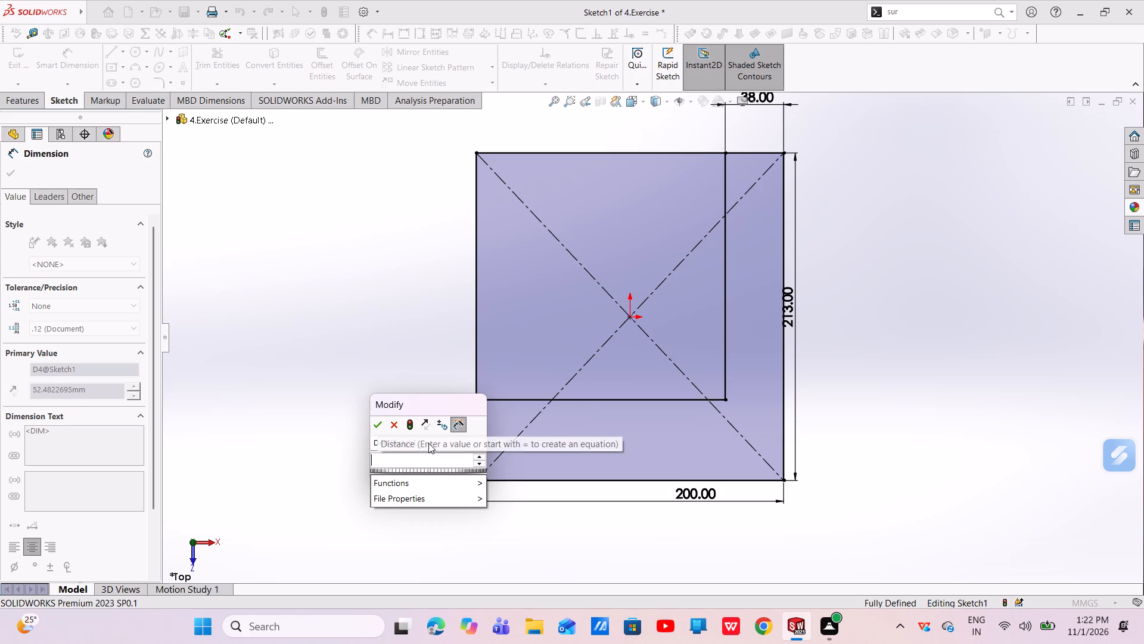
{"action": "type", "text": "102"}
{"action": "key", "text": "Return"}
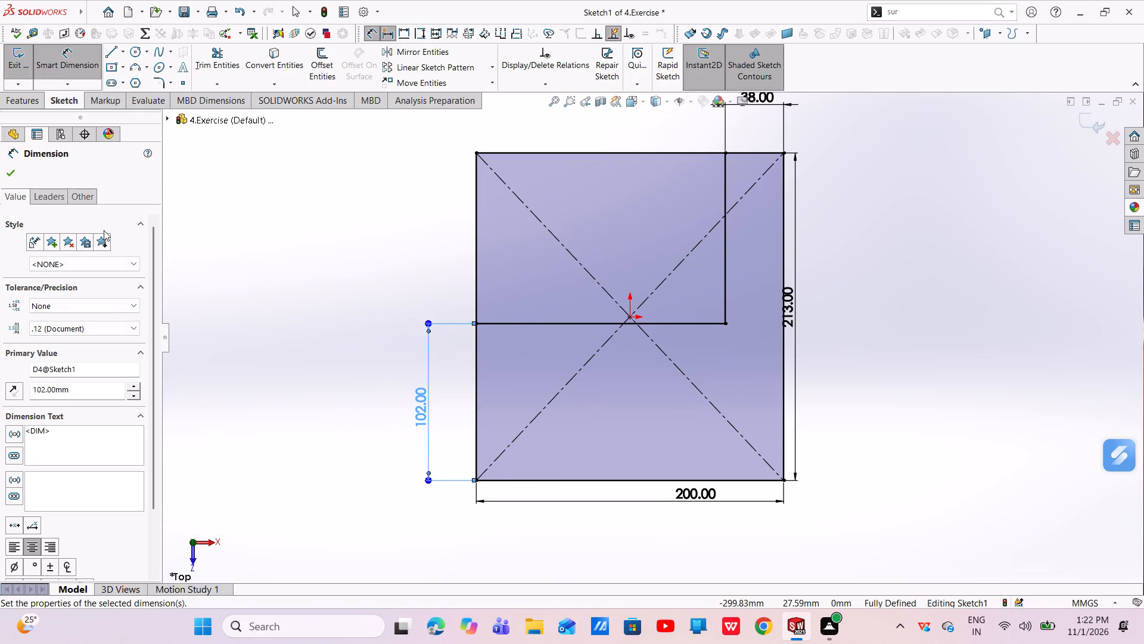
{"action": "left_click", "coordinate": [14, 176]}
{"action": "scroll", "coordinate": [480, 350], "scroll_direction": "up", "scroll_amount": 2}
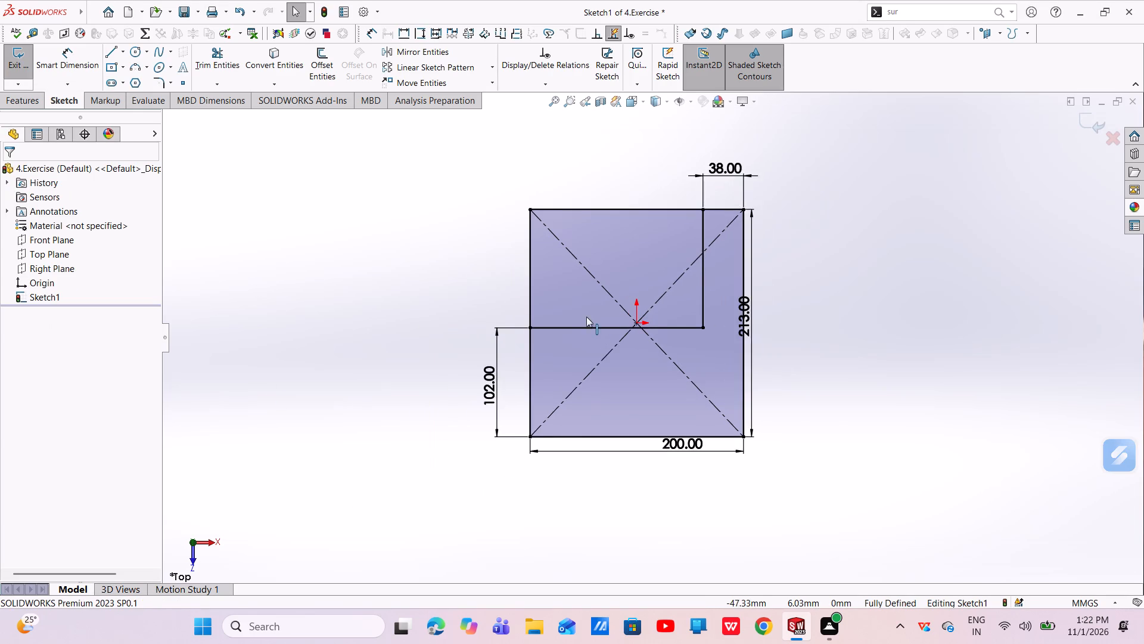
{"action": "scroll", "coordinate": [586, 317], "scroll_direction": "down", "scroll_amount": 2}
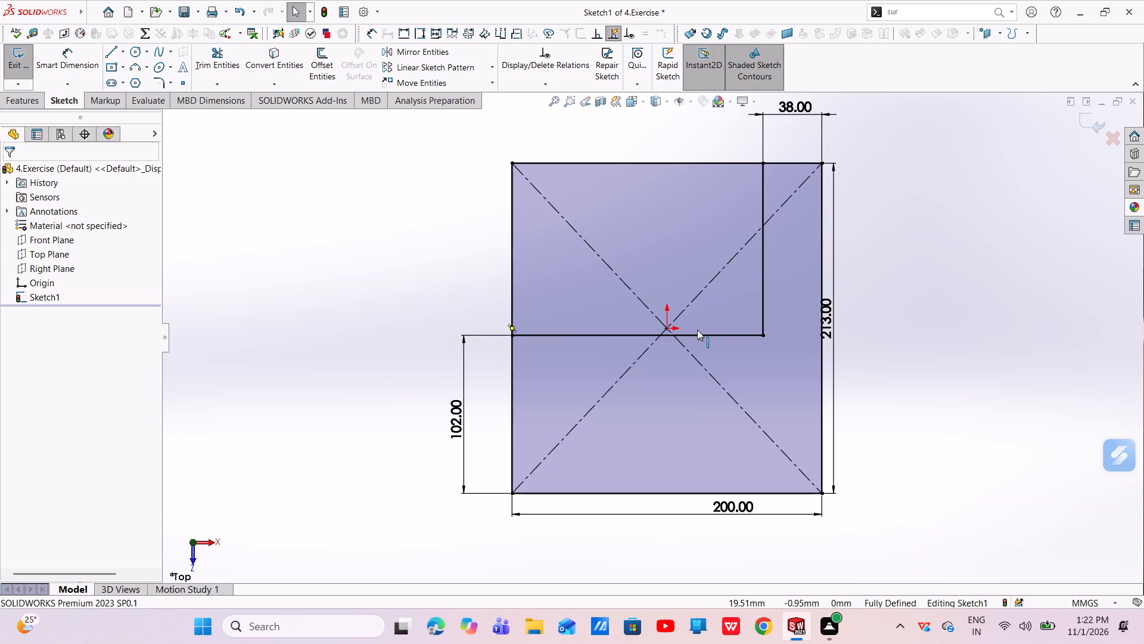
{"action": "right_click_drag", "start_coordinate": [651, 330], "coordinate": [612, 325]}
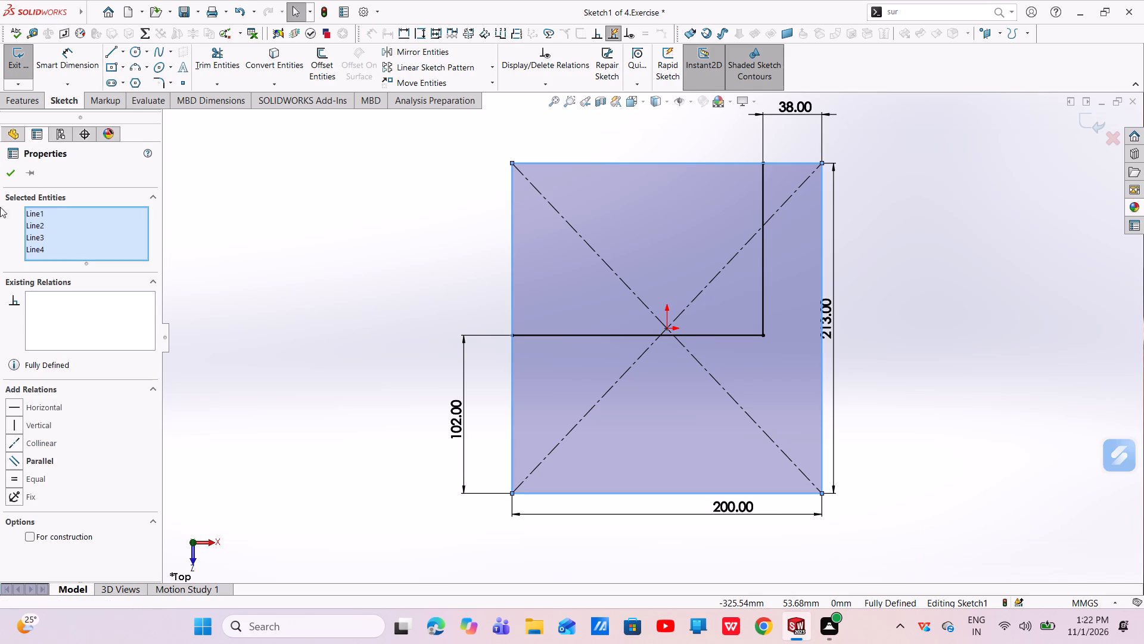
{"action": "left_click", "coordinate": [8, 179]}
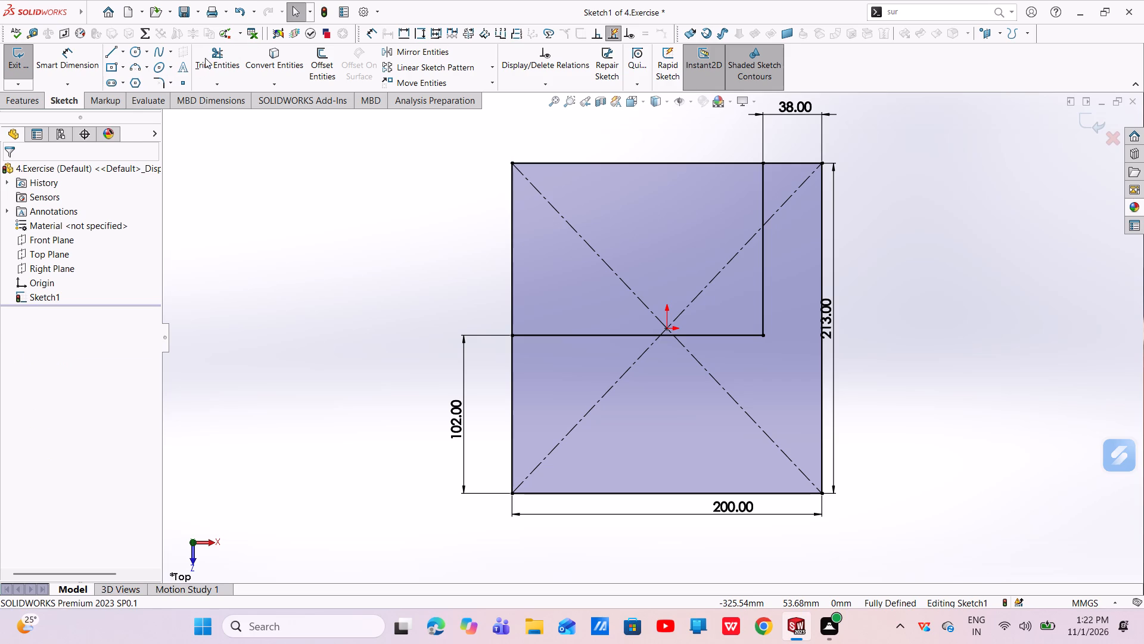
Trim away the rectangle's upper-left corner lines so only the L-shaped outline remains.
{"action": "left_click", "coordinate": [208, 55]}
{"action": "left_click_drag", "start_coordinate": [446, 239], "coordinate": [595, 159]}
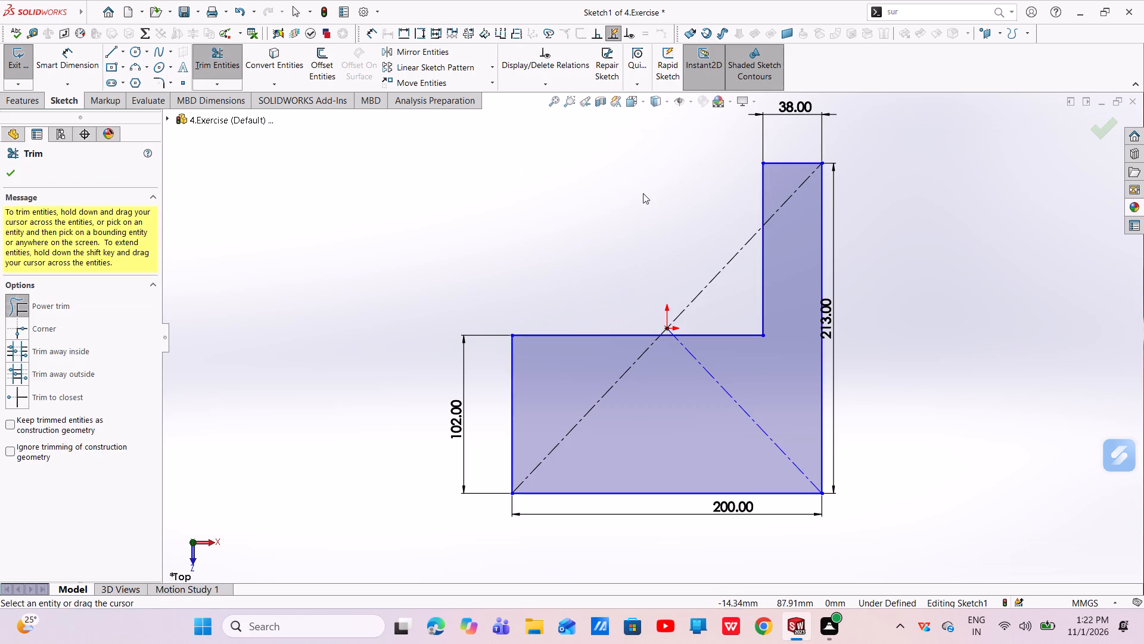
{"action": "left_click", "coordinate": [14, 177]}
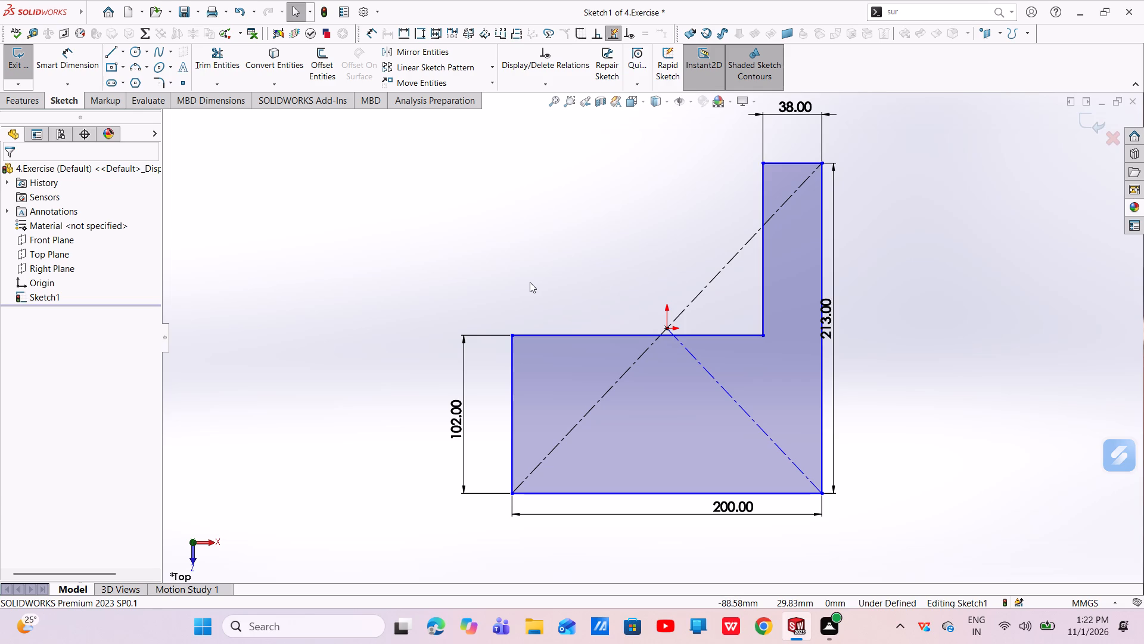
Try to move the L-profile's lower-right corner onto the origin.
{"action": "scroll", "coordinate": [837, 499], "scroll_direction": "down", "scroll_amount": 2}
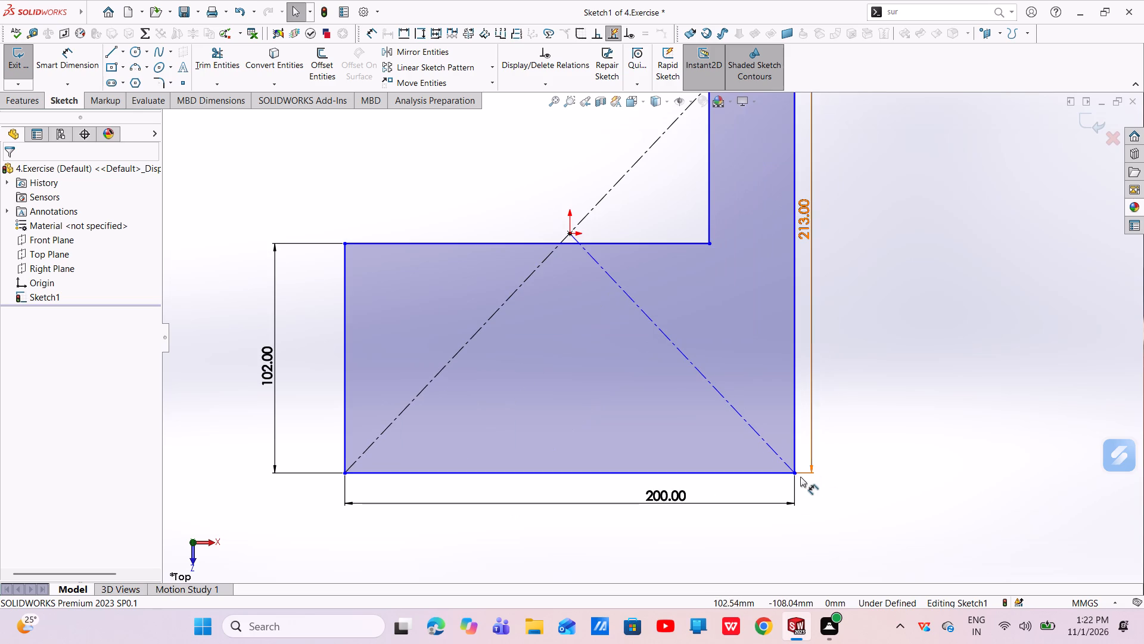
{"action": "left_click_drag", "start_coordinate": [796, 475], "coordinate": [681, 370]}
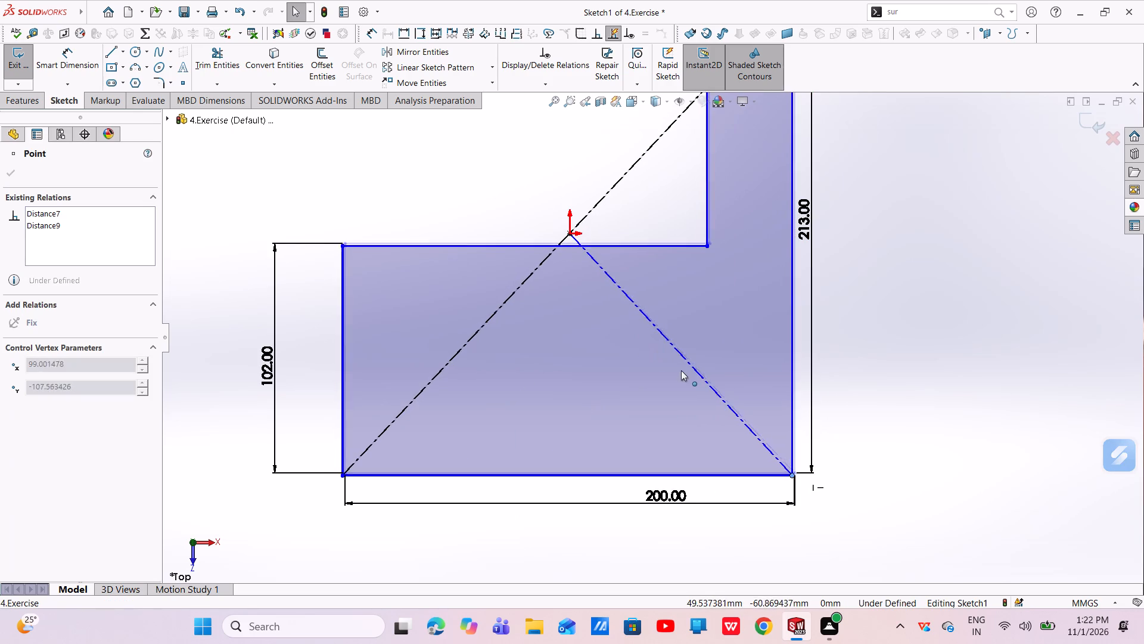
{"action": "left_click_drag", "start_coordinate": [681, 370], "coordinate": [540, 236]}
Delete the rectangle's centre point that ties the L-profile to the origin.
{"action": "scroll", "coordinate": [567, 244], "scroll_direction": "down", "scroll_amount": 7}
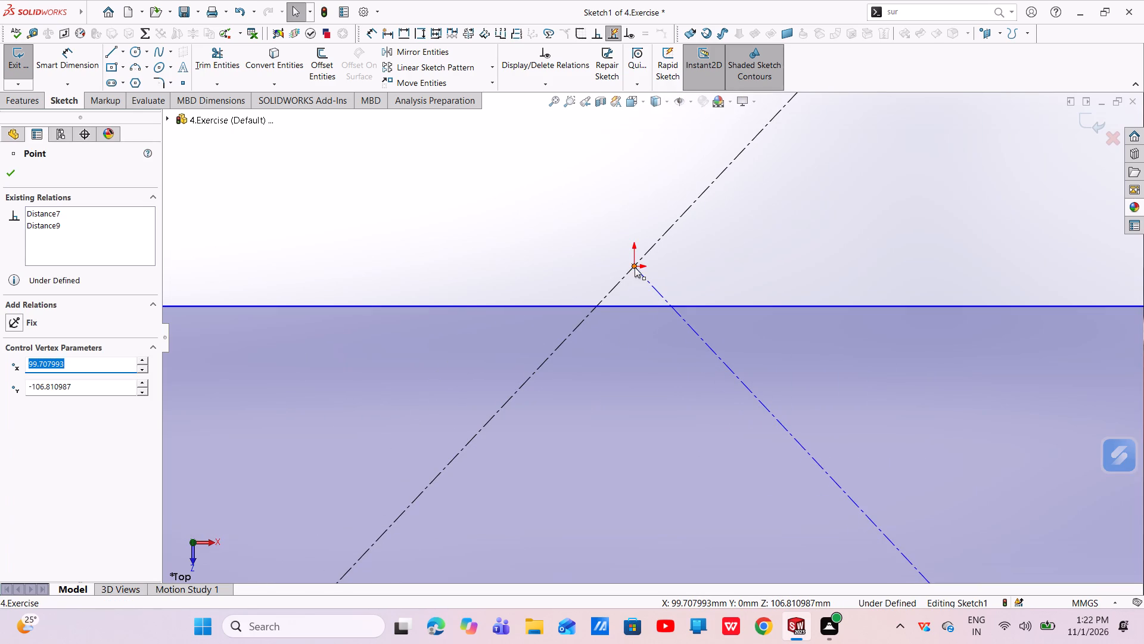
{"action": "left_click", "coordinate": [635, 267]}
{"action": "right_click", "coordinate": [635, 267]}
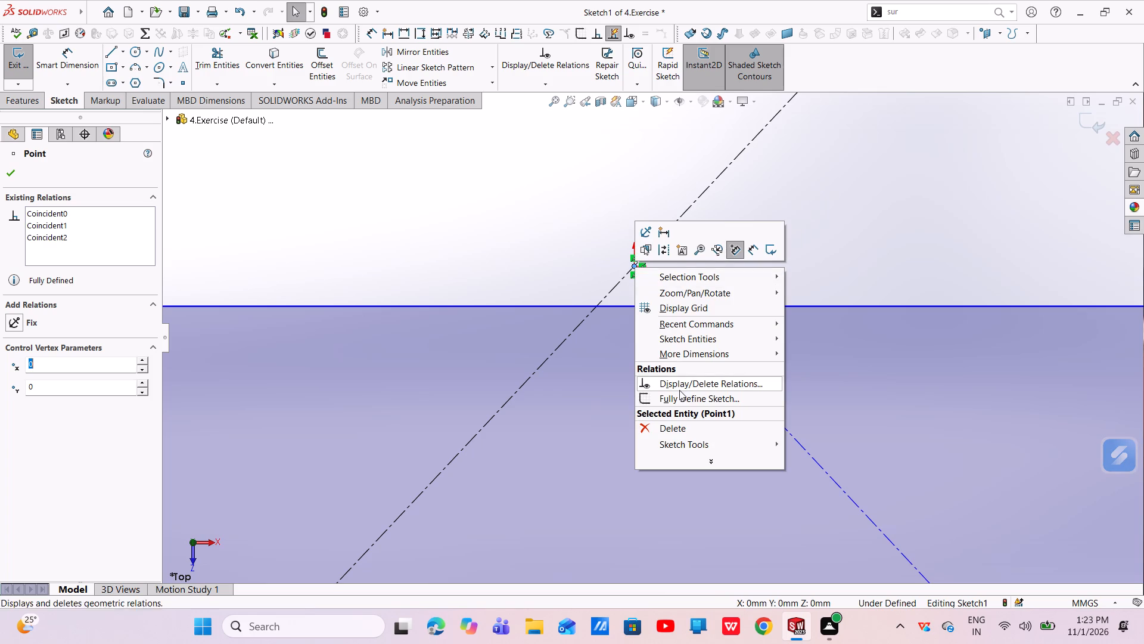
{"action": "left_click", "coordinate": [679, 428]}
Move the L-profile's lower-right corner onto the origin so the two are coincident.
{"action": "scroll", "coordinate": [635, 278], "scroll_direction": "up", "scroll_amount": 7}
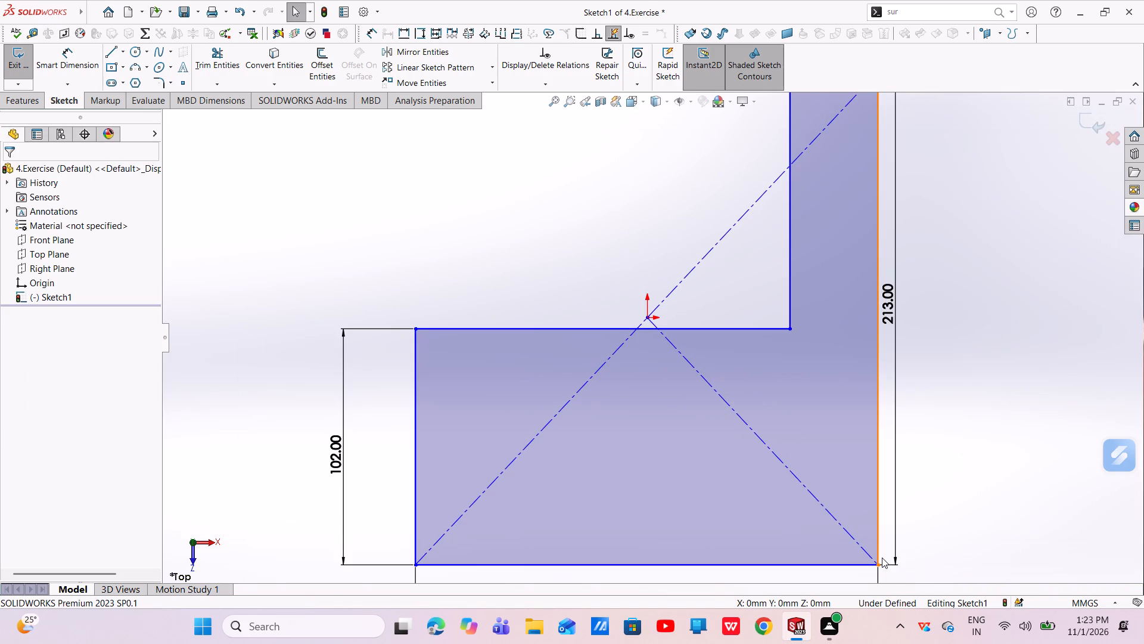
{"action": "left_click_drag", "start_coordinate": [881, 565], "coordinate": [880, 565]}
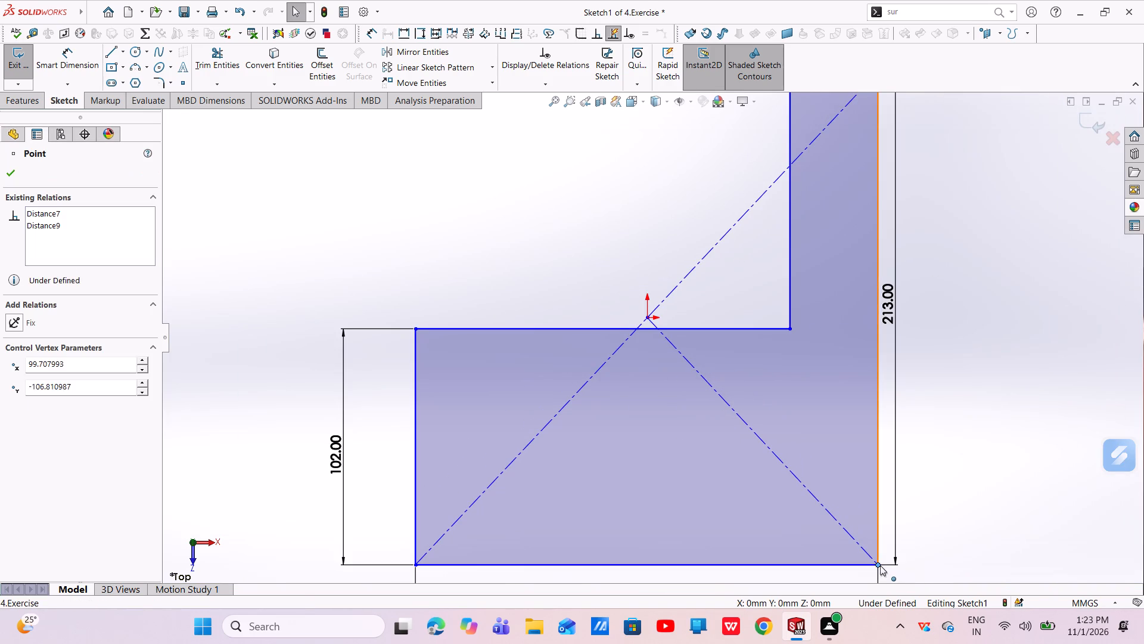
{"action": "left_click_drag", "start_coordinate": [880, 565], "coordinate": [650, 317]}
{"action": "scroll", "coordinate": [720, 355], "scroll_direction": "up", "scroll_amount": 7}
{"action": "scroll", "coordinate": [583, 203], "scroll_direction": "down", "scroll_amount": 6}
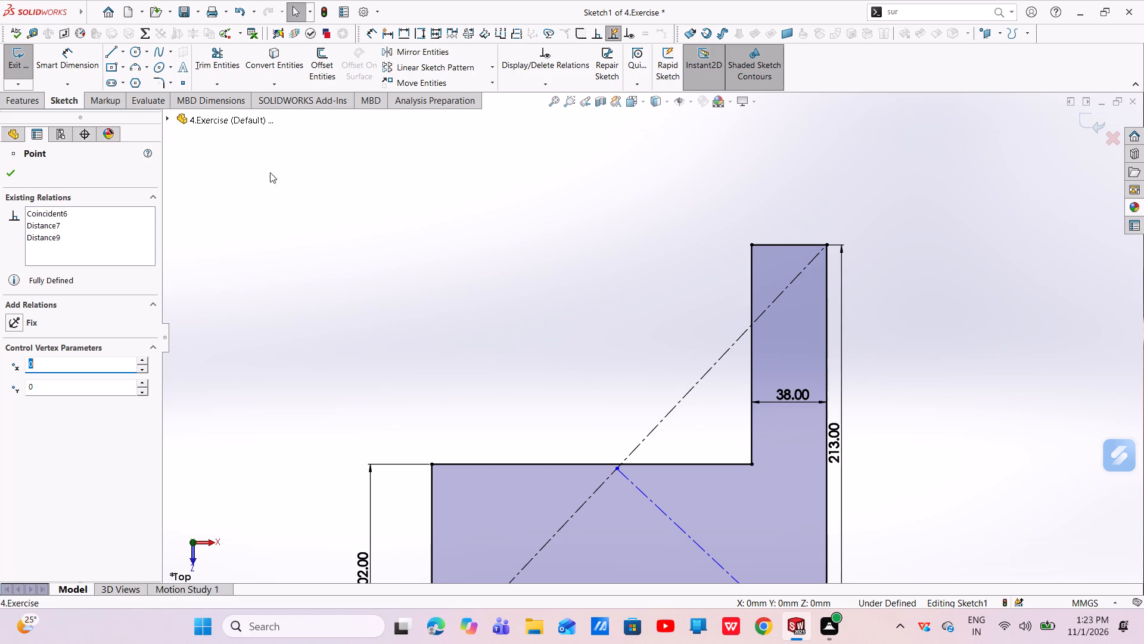
{"action": "left_click", "coordinate": [4, 176]}
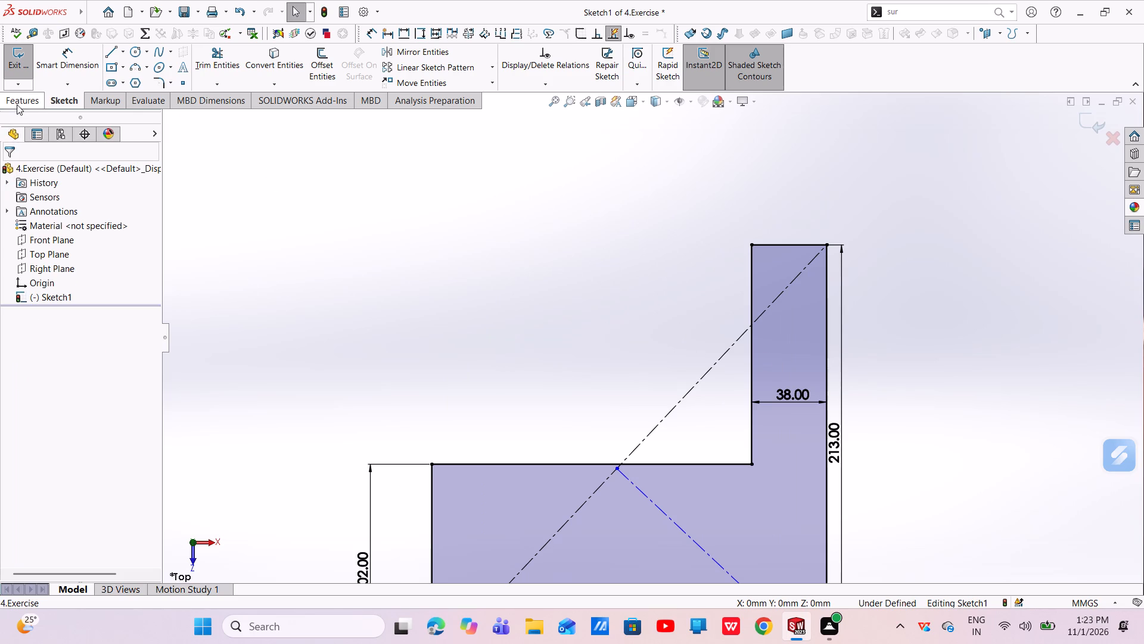
Extrude the L-shaped profile as a blind boss 25 mm deep.
{"action": "left_click", "coordinate": [17, 104]}
{"action": "left_click", "coordinate": [21, 76]}
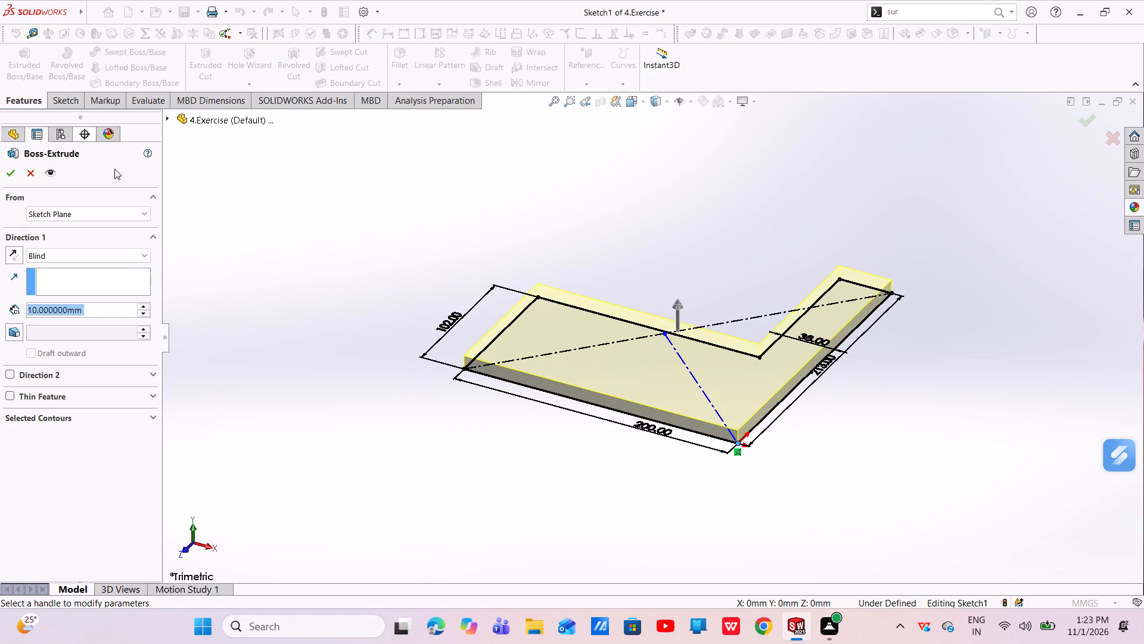
{"action": "key", "text": "BackSpace"}
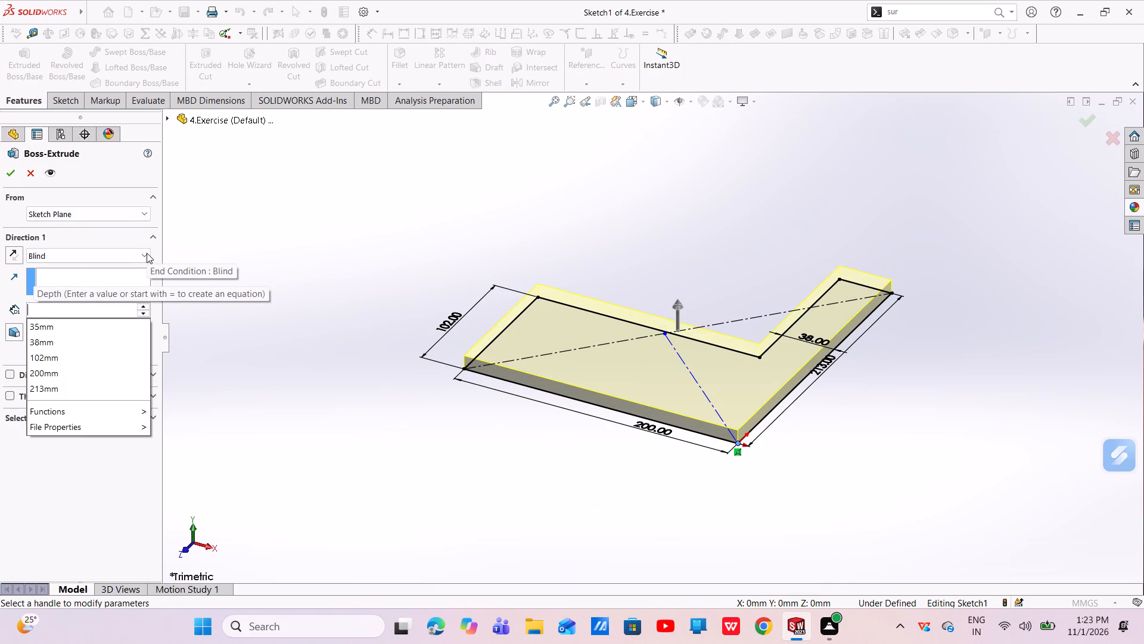
{"action": "type", "text": "25"}
{"action": "key", "text": "Return"}
{"action": "left_click", "coordinate": [5, 172]}
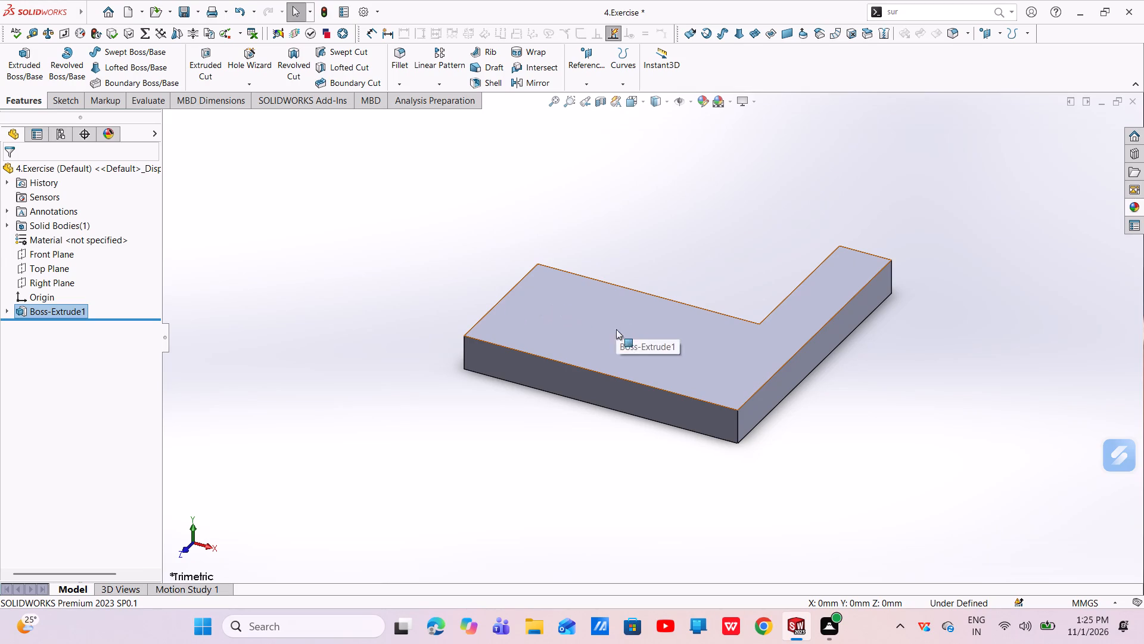
Fillet the vertical edge at the L-plate's inner corner with a 45 mm radius.
{"action": "middle_click_drag", "start_coordinate": [804, 323], "coordinate": [801, 534]}
{"action": "scroll", "coordinate": [812, 353], "scroll_direction": "down", "scroll_amount": 1}
{"action": "scroll", "coordinate": [714, 422], "scroll_direction": "up", "scroll_amount": 1}
{"action": "scroll", "coordinate": [714, 422], "scroll_direction": "down", "scroll_amount": 3}
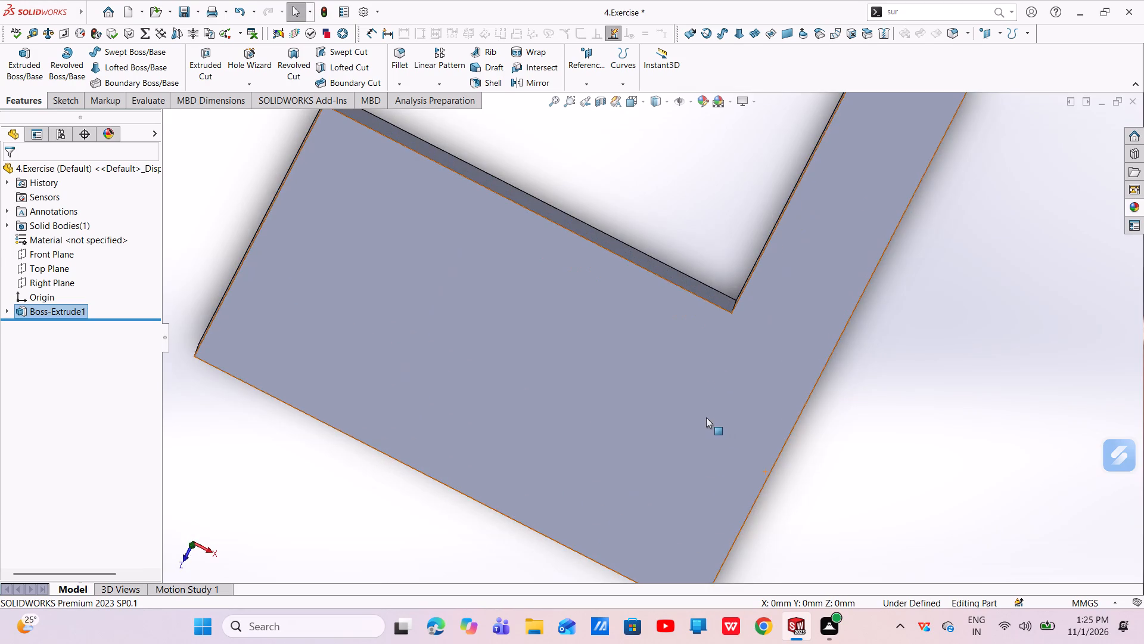
{"action": "middle_click_drag", "start_coordinate": [672, 408], "coordinate": [696, 524]}
{"action": "scroll", "coordinate": [772, 261], "scroll_direction": "up", "scroll_amount": 2}
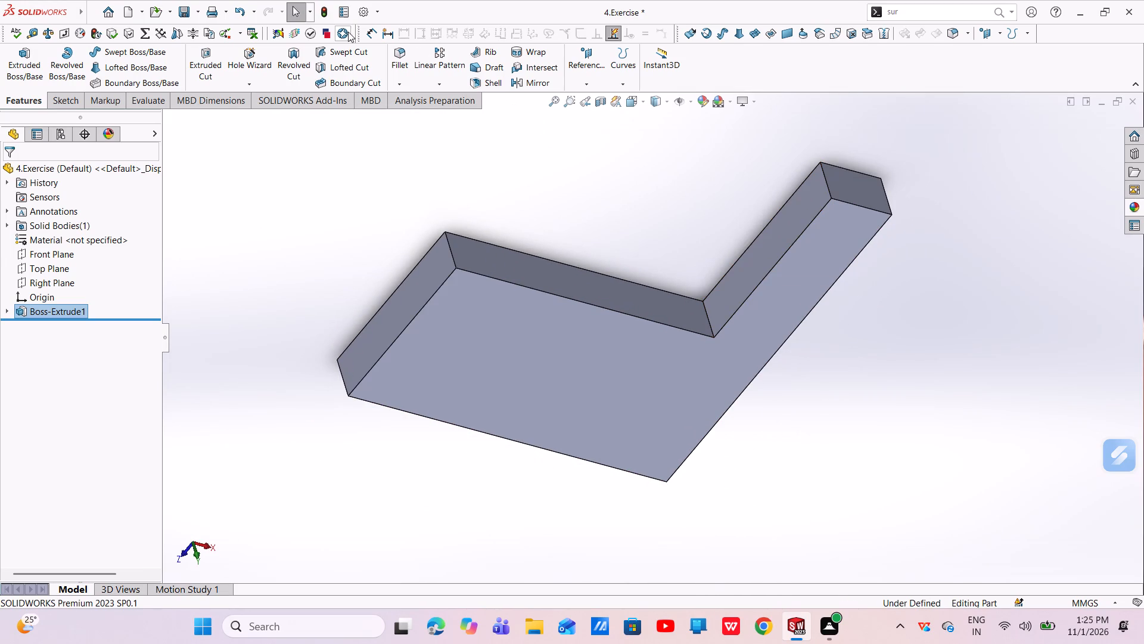
{"action": "left_click", "coordinate": [395, 60]}
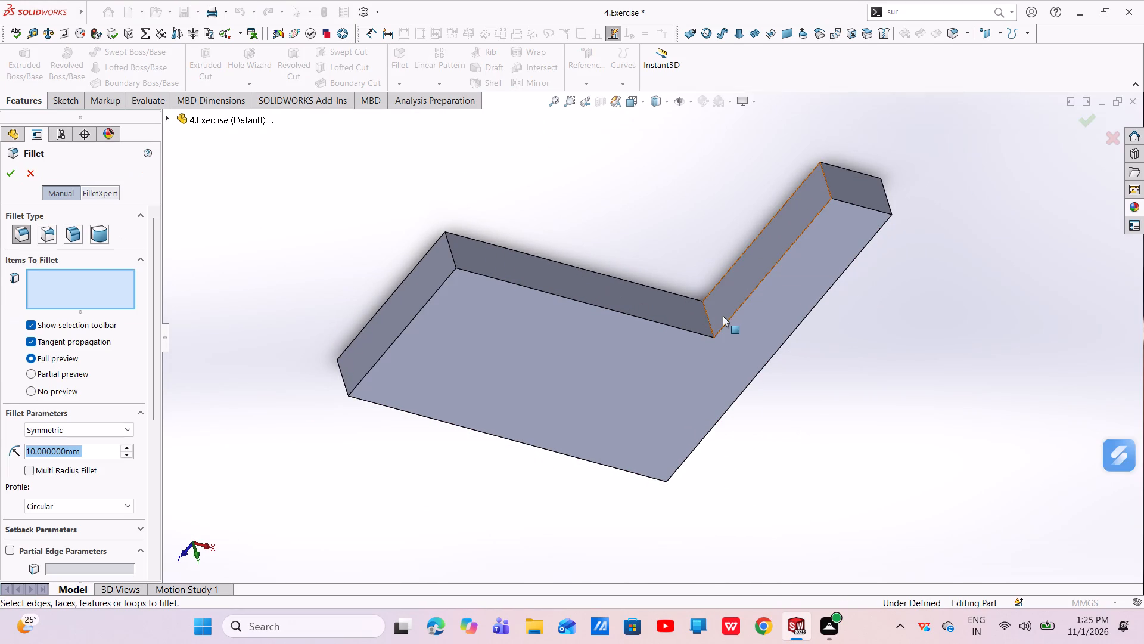
{"action": "scroll", "coordinate": [710, 318], "scroll_direction": "down", "scroll_amount": 3}
{"action": "scroll", "coordinate": [708, 318], "scroll_direction": "up", "scroll_amount": 1}
{"action": "scroll", "coordinate": [708, 318], "scroll_direction": "down", "scroll_amount": 2}
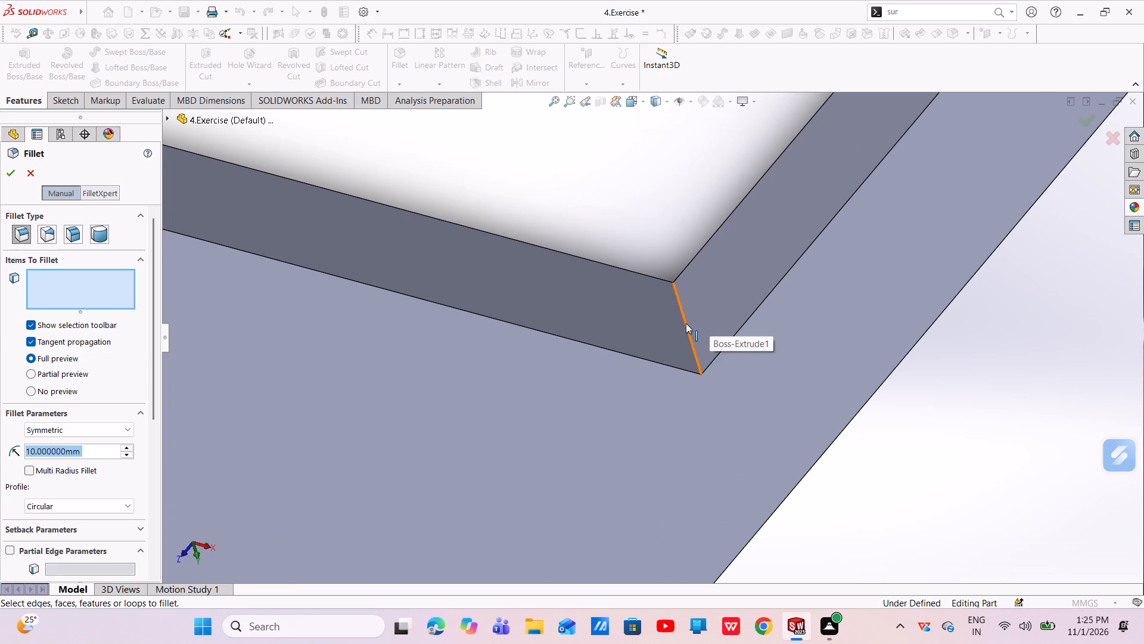
{"action": "key", "text": "BackSpace"}
{"action": "type", "text": "45"}
{"action": "key", "text": "Return"}
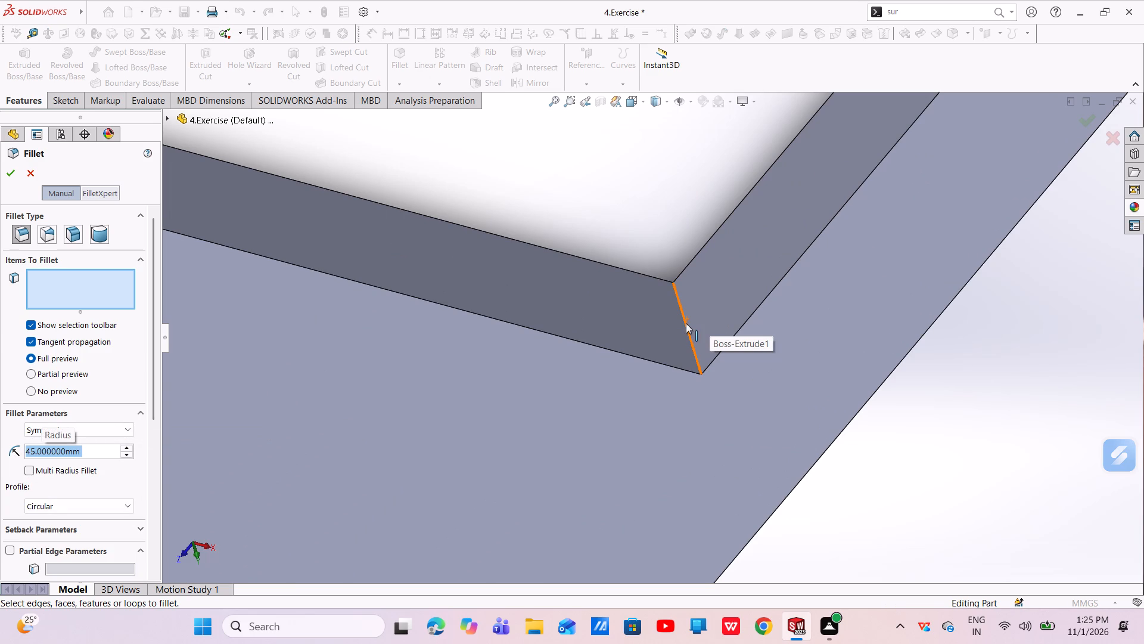
{"action": "left_click", "coordinate": [686, 321]}
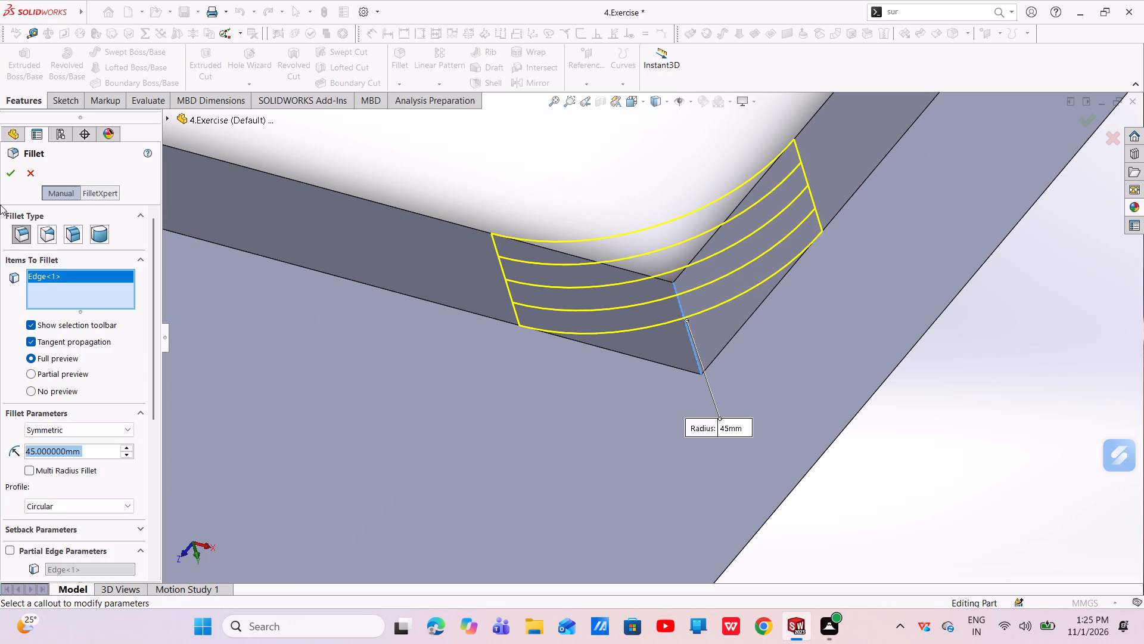
{"action": "left_click", "coordinate": [17, 177]}
Start a new sketch on the plate's long outer side face.
{"action": "scroll", "coordinate": [387, 259], "scroll_direction": "up", "scroll_amount": 4}
{"action": "scroll", "coordinate": [568, 360], "scroll_direction": "up", "scroll_amount": 4}
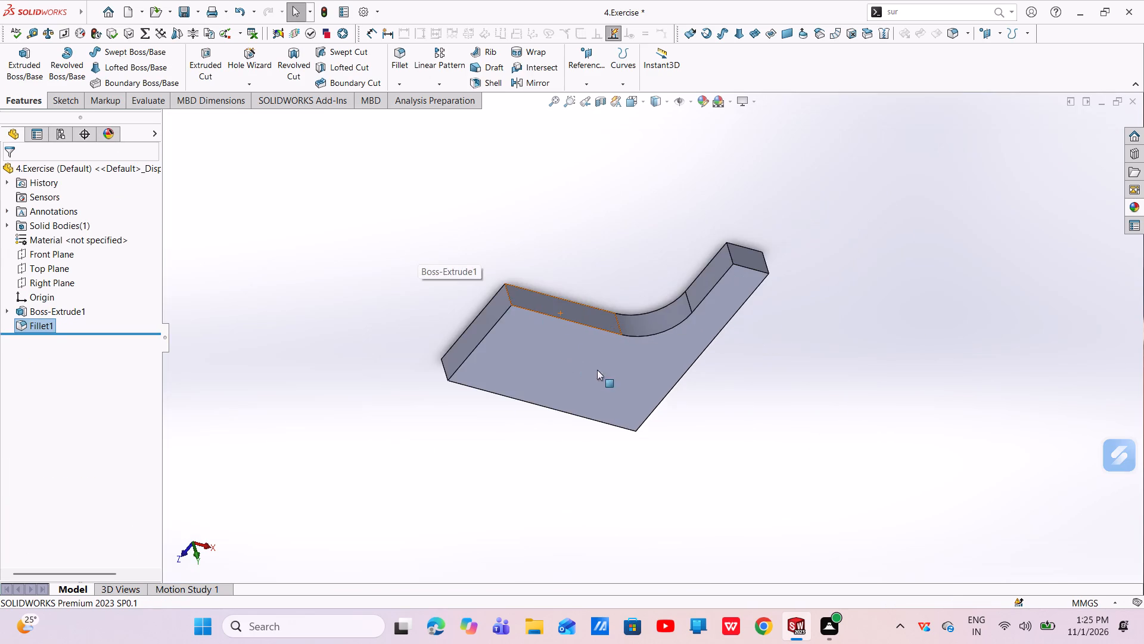
{"action": "middle_click_drag", "start_coordinate": [595, 370], "coordinate": [563, 260]}
{"action": "scroll", "coordinate": [668, 460], "scroll_direction": "down", "scroll_amount": 3}
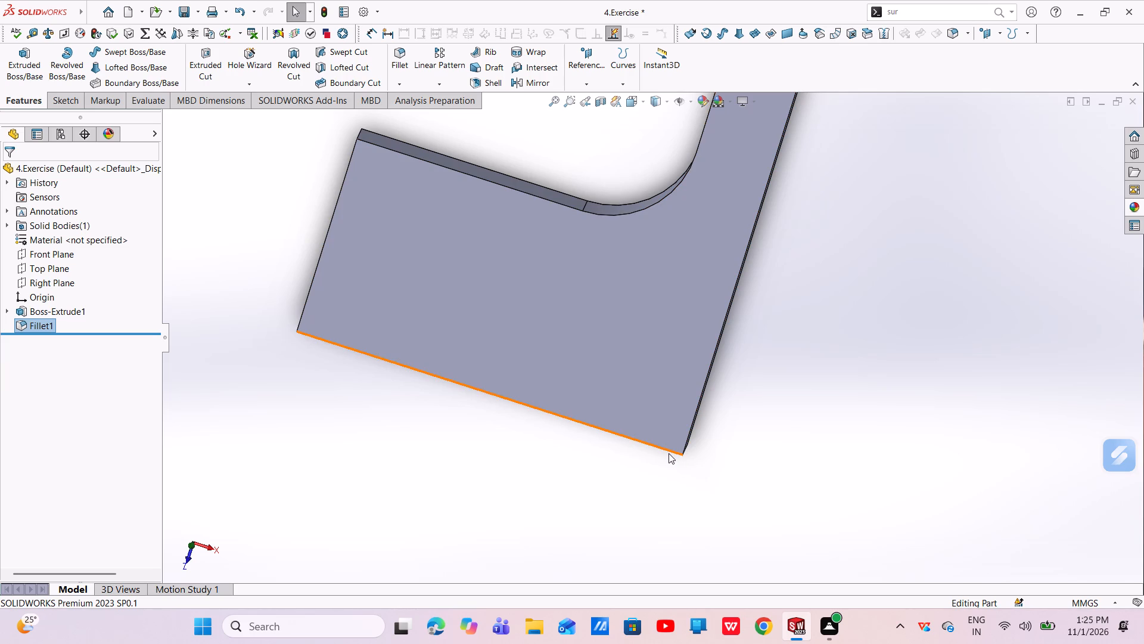
{"action": "middle_click_drag", "start_coordinate": [691, 393], "coordinate": [625, 354]}
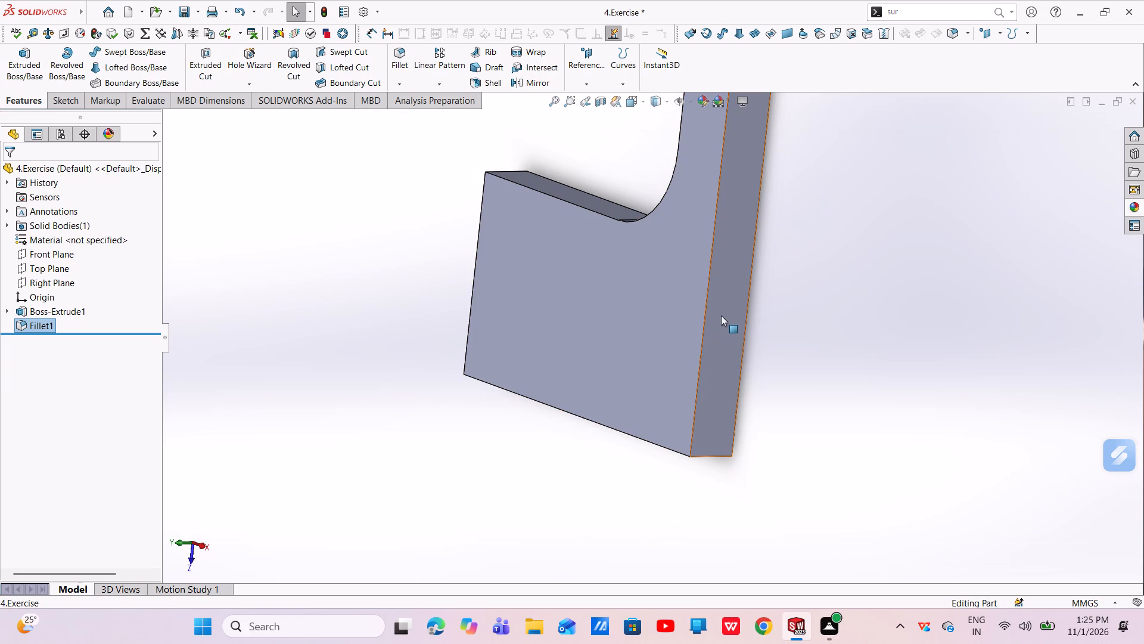
{"action": "left_click", "coordinate": [723, 304]}
{"action": "left_click", "coordinate": [776, 265]}
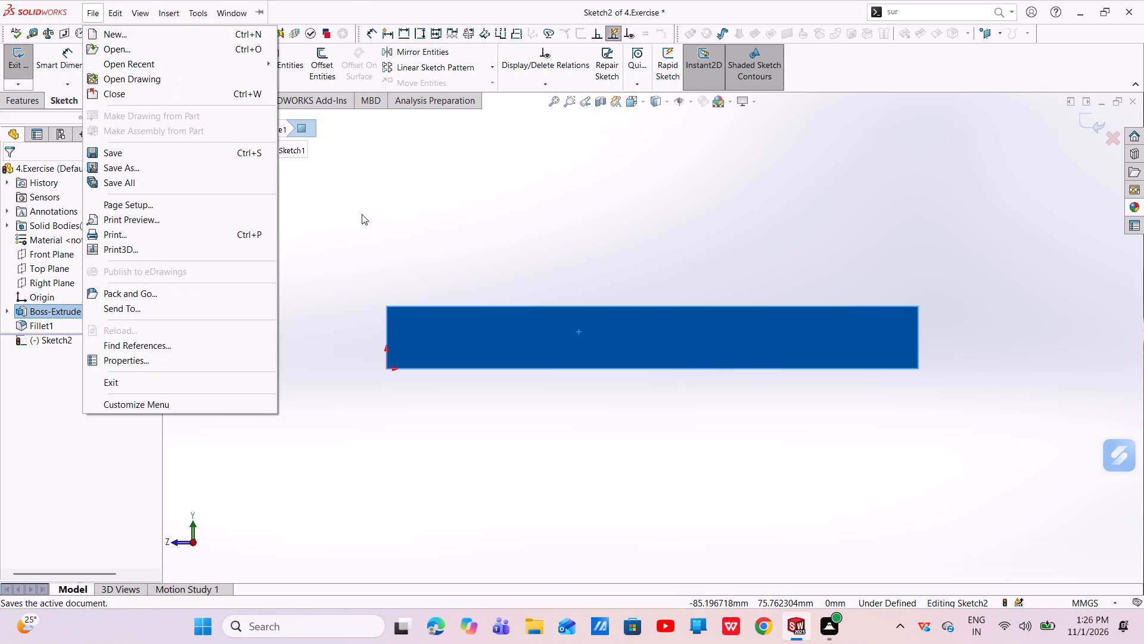
{"action": "left_click", "coordinate": [402, 239]}
Sketch a circle about 70 mm in diameter above the plate, centred about 173 mm along and 101 mm up from the origin.
{"action": "left_click", "coordinate": [136, 54]}
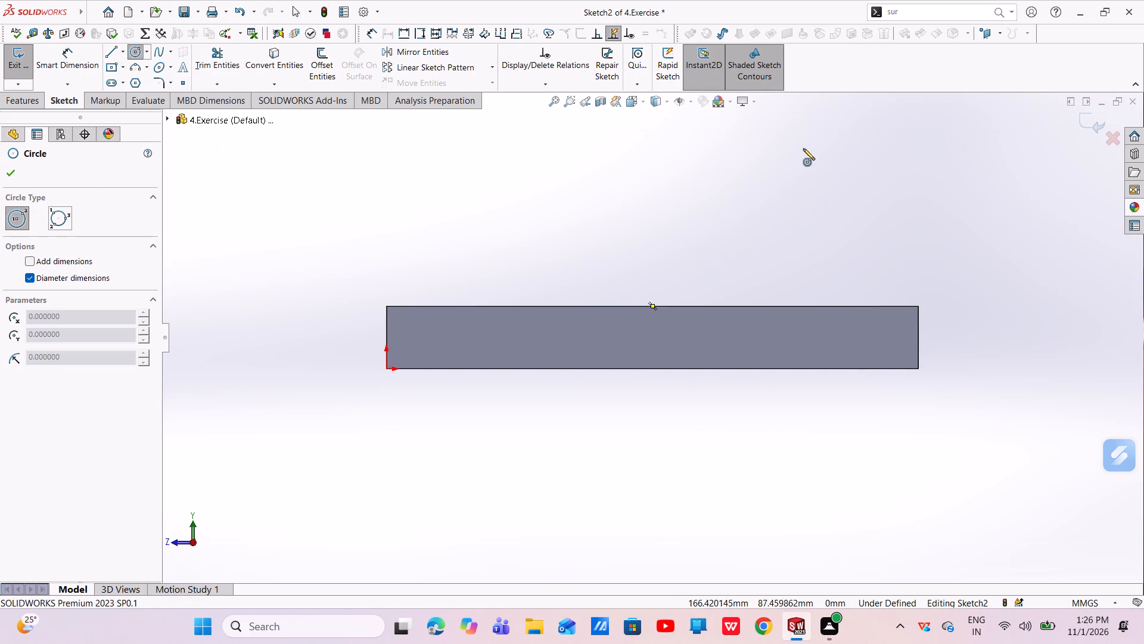
{"action": "scroll", "coordinate": [813, 126], "scroll_direction": "up", "scroll_amount": 2}
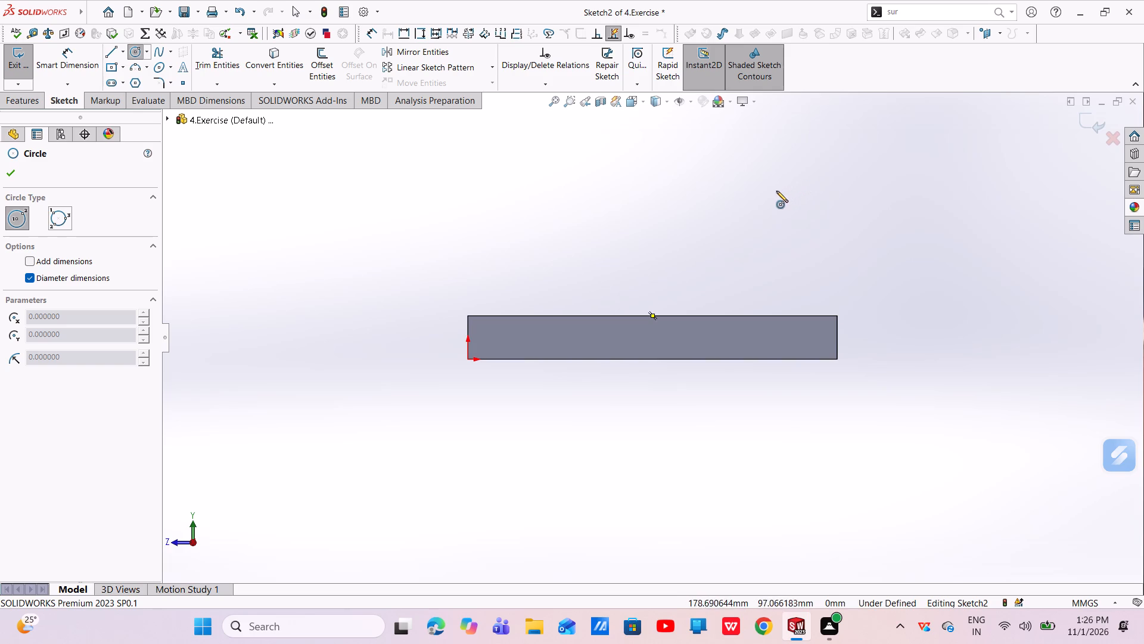
{"action": "left_click", "coordinate": [767, 184]}
{"action": "left_click", "coordinate": [812, 226]}
{"action": "right_click", "coordinate": [812, 226]}
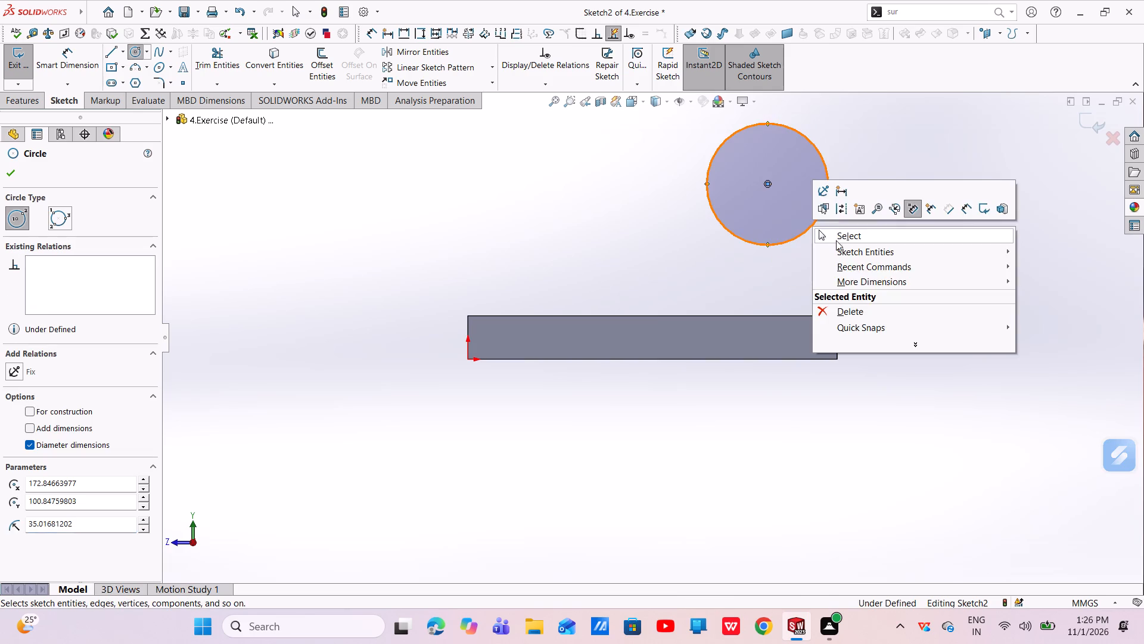
{"action": "left_click", "coordinate": [836, 240]}
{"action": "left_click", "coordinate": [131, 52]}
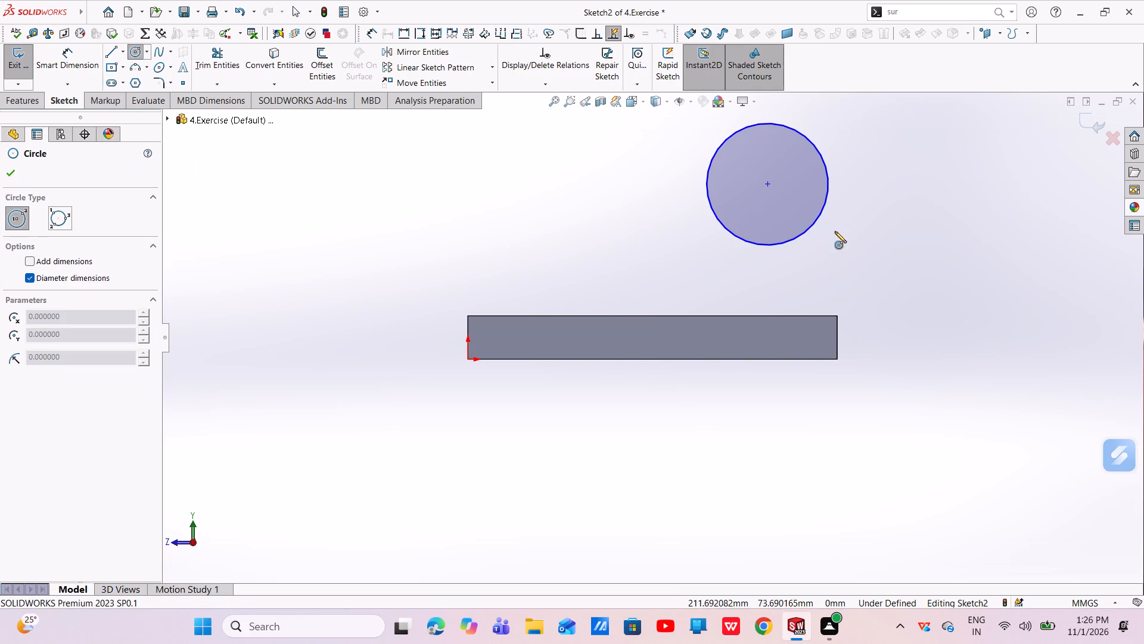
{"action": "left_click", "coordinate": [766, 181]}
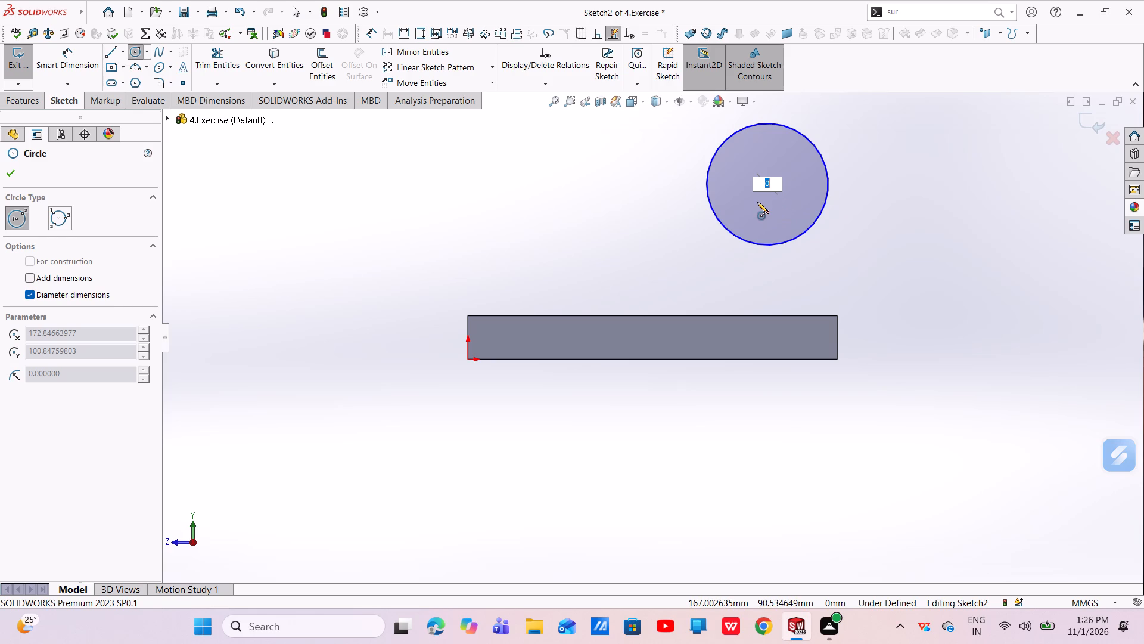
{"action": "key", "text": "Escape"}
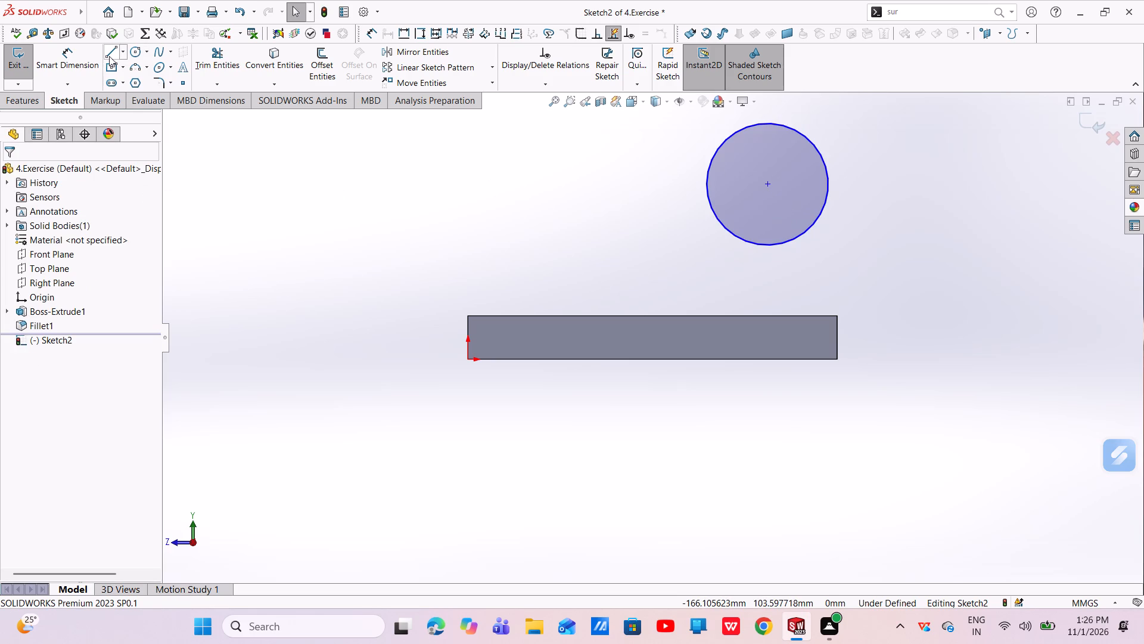
Sketch a smaller concentric circle about 34 mm in diameter inside the first circle.
{"action": "left_click", "coordinate": [128, 57]}
{"action": "left_click_drag", "start_coordinate": [770, 184], "coordinate": [785, 208]}
{"action": "right_click", "coordinate": [785, 208]}
{"action": "left_click", "coordinate": [809, 217]}
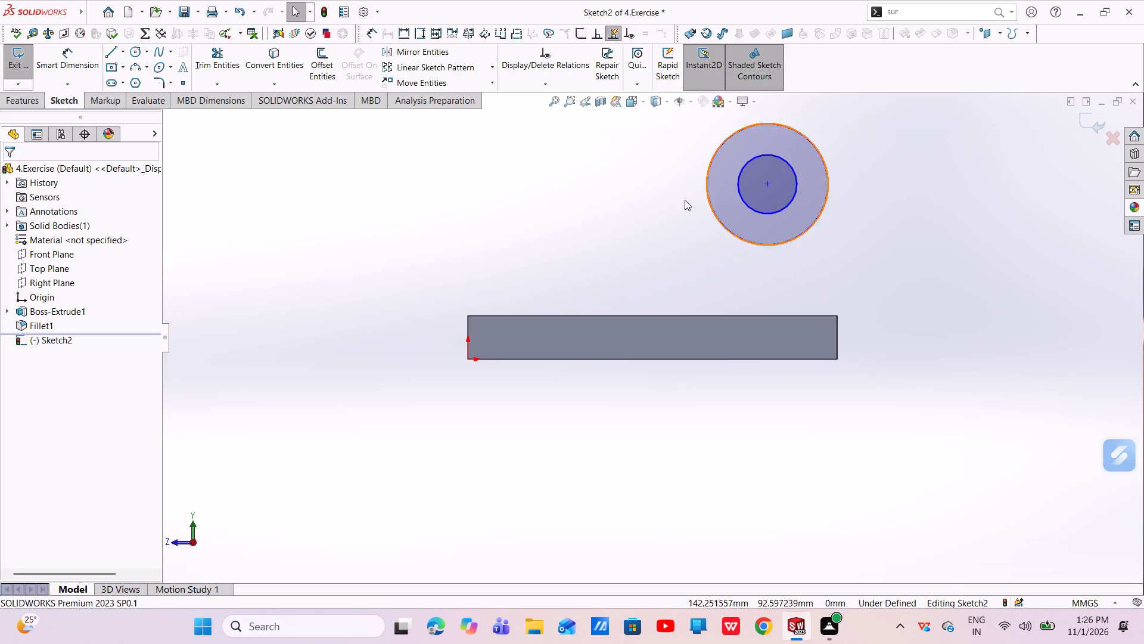
Dimension the outer circle's diameter as 70 mm.
{"action": "left_click", "coordinate": [71, 63]}
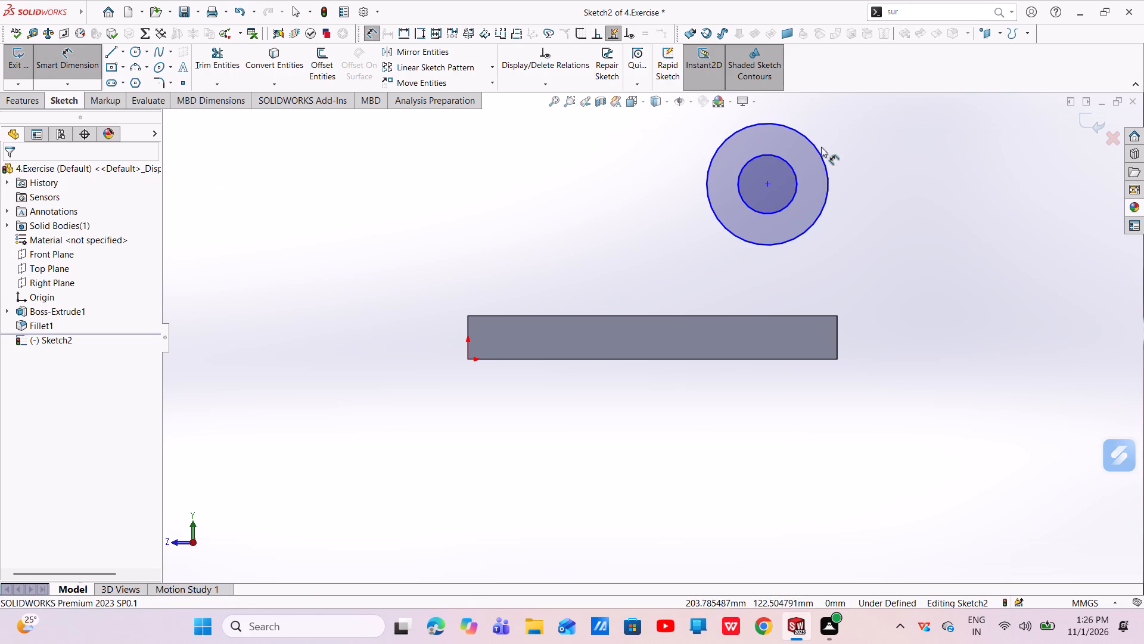
{"action": "left_click", "coordinate": [828, 196]}
{"action": "left_click", "coordinate": [870, 184]}
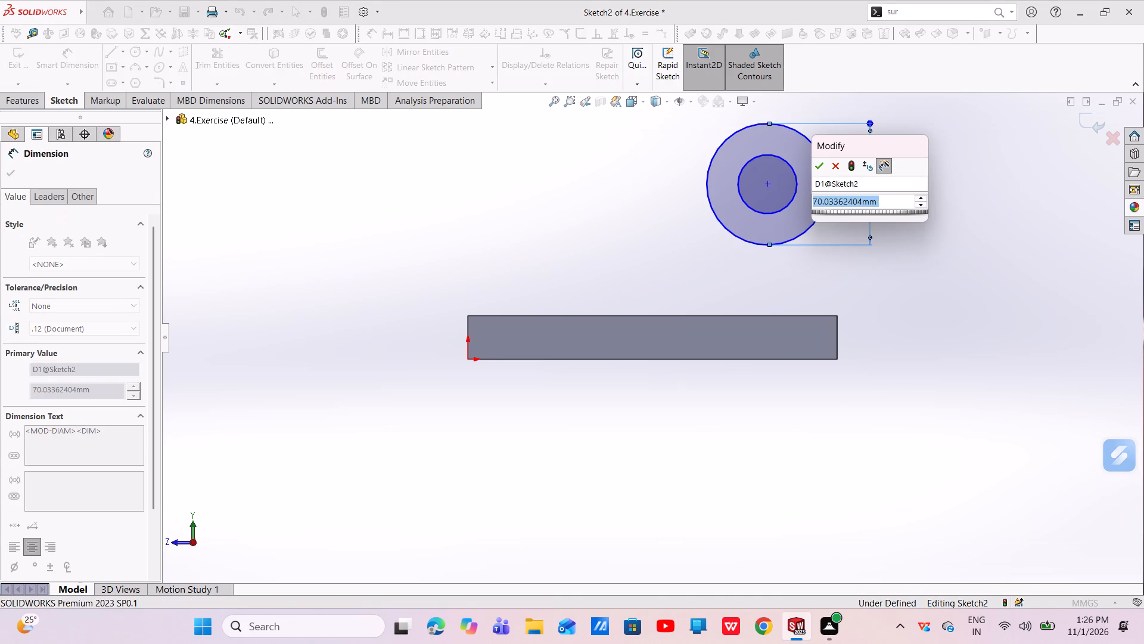
{"action": "key", "text": "BackSpace"}
{"action": "type", "text": "70"}
{"action": "key", "text": "Return"}
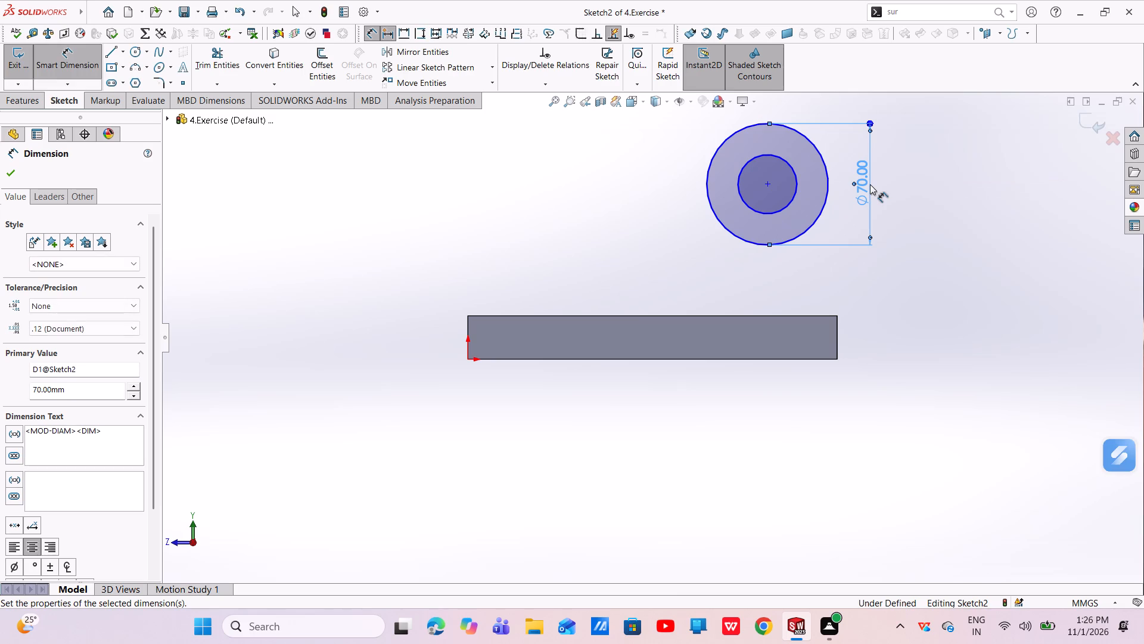
Dimension the inner circle's diameter as 38.02 mm.
{"action": "left_click", "coordinate": [794, 197]}
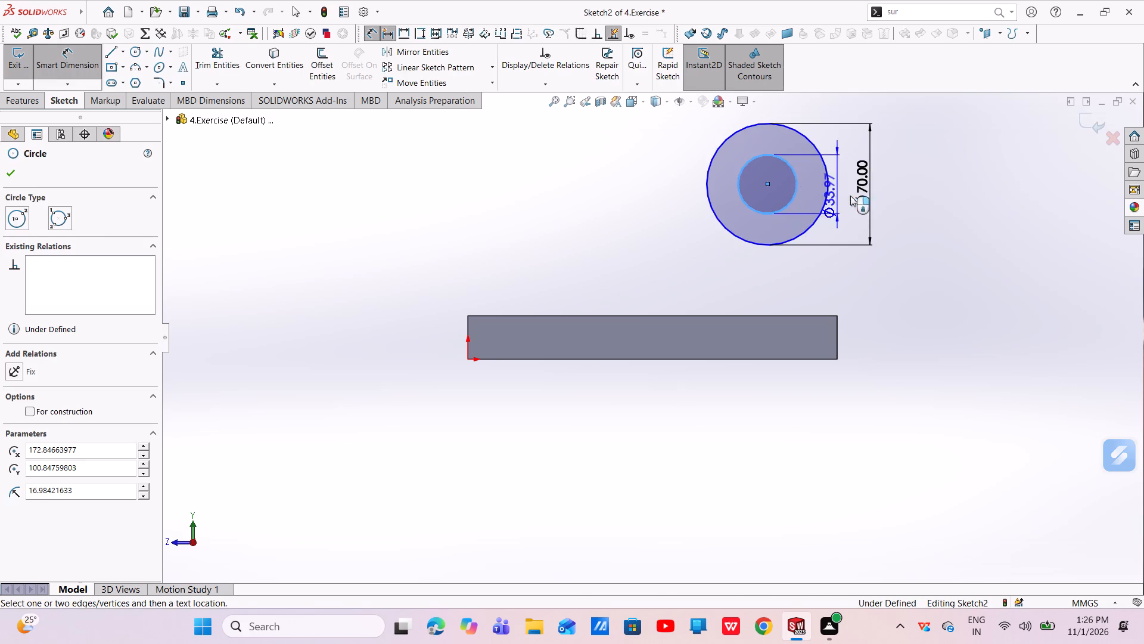
{"action": "left_click", "coordinate": [907, 183]}
{"action": "key", "text": "BackSpace"}
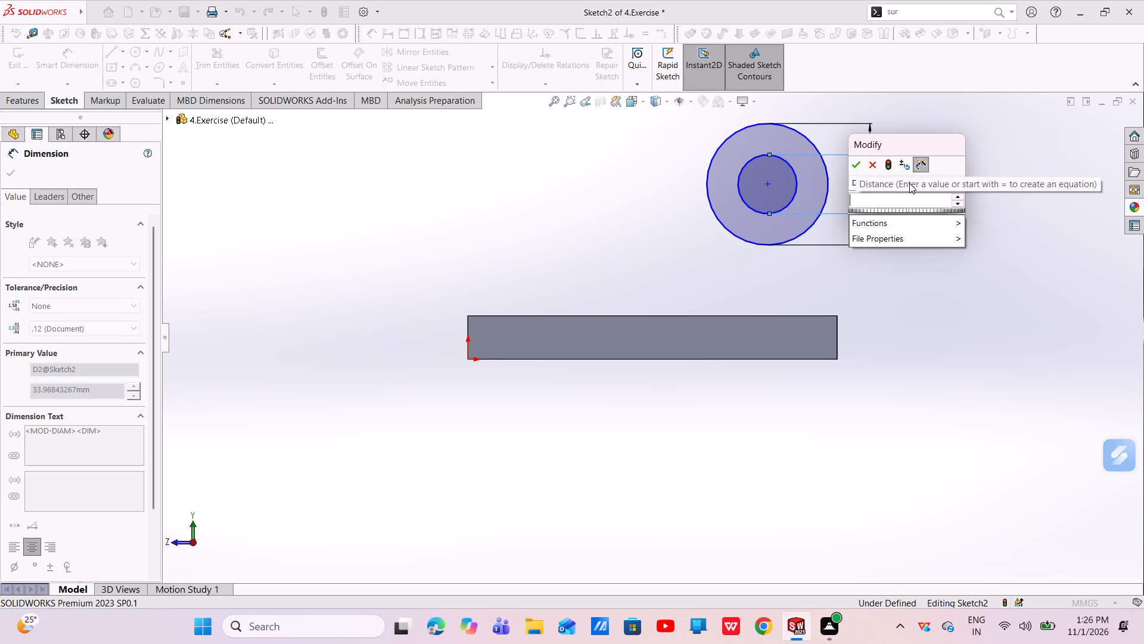
{"action": "type", "text": "38.02"}
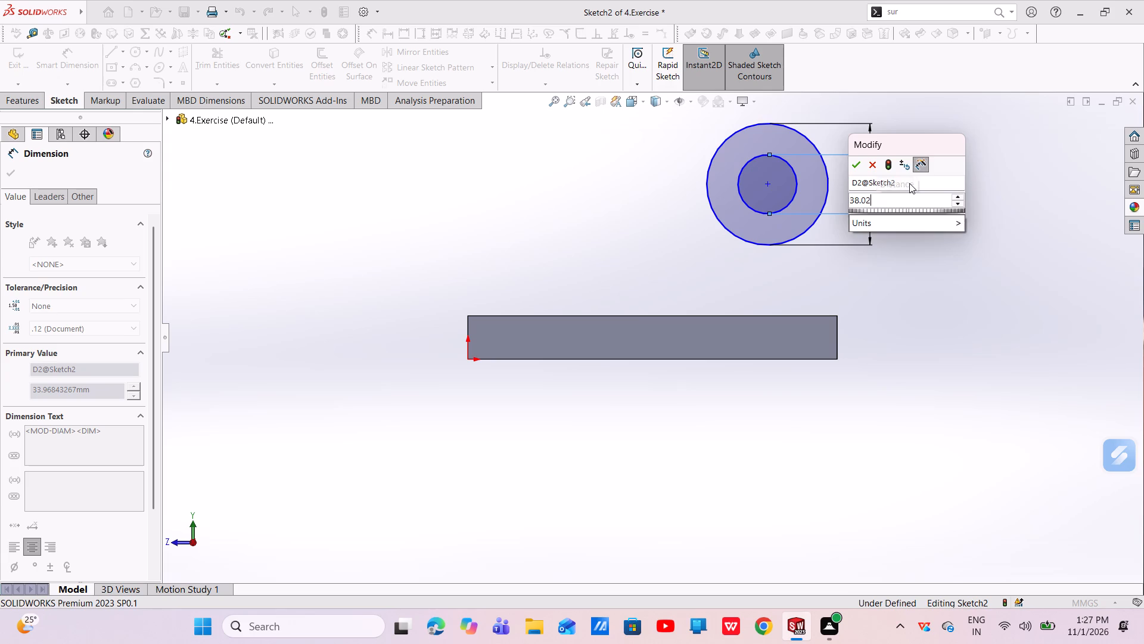
{"action": "key", "text": "Return"}
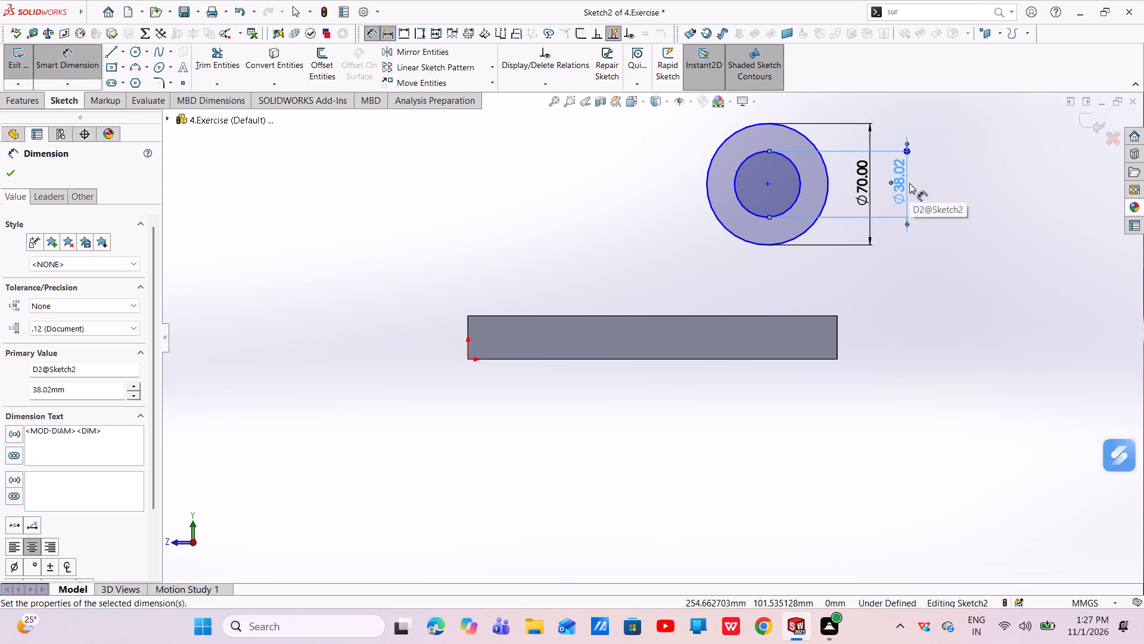
{"action": "left_click", "coordinate": [14, 172]}
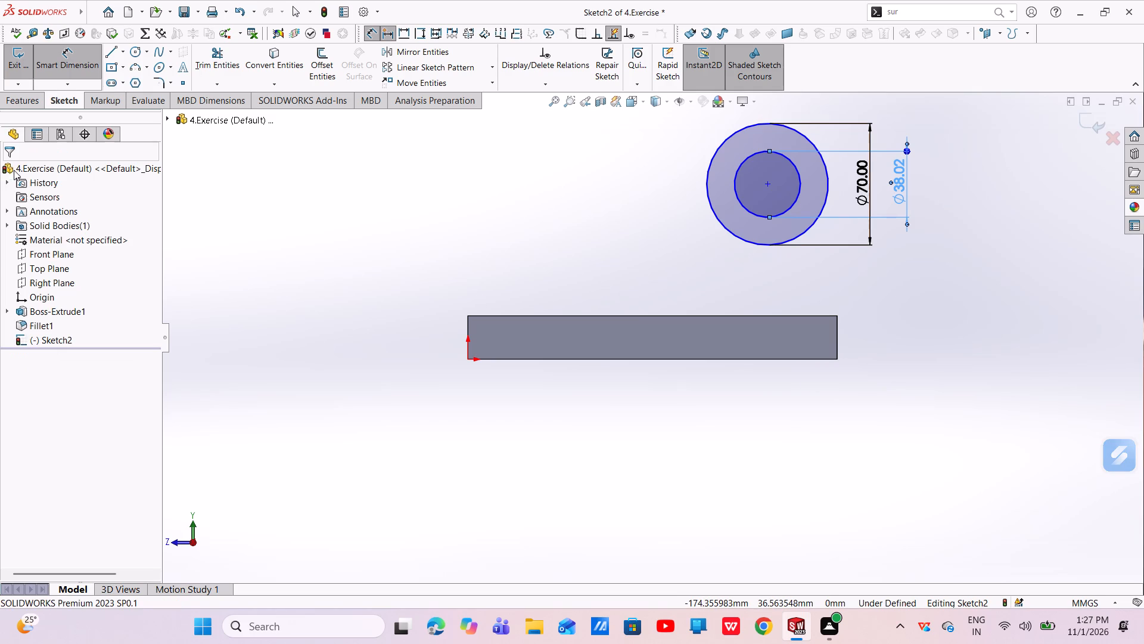
Dimension the circles' centre horizontally at 35 mm from the plate's end edge farthest from the origin.
{"action": "left_click", "coordinate": [41, 61]}
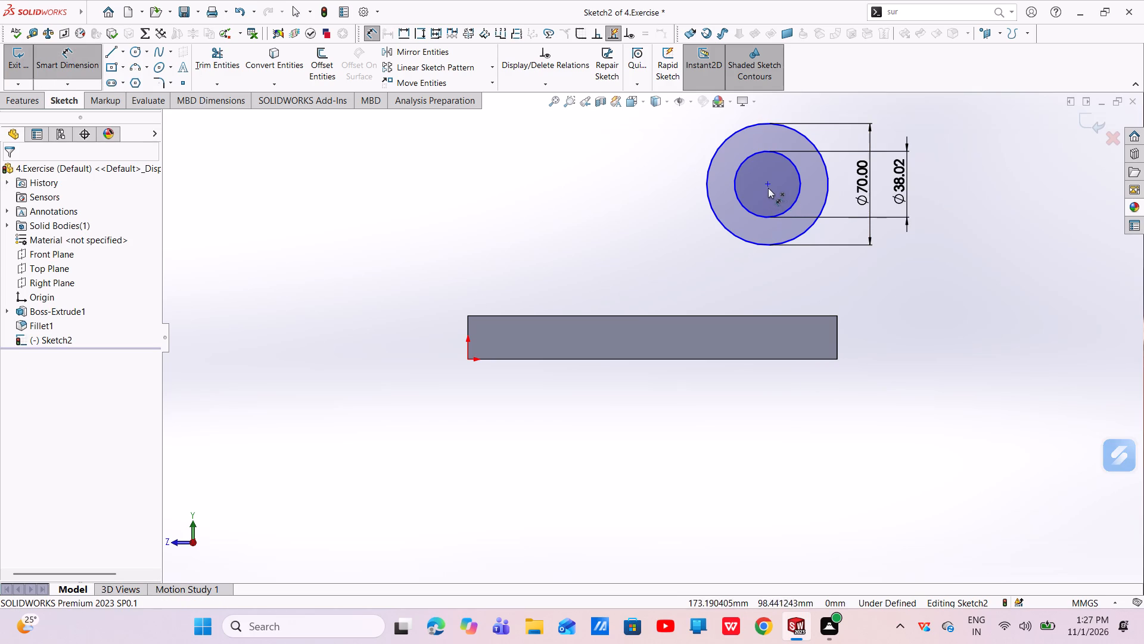
{"action": "left_click", "coordinate": [766, 183]}
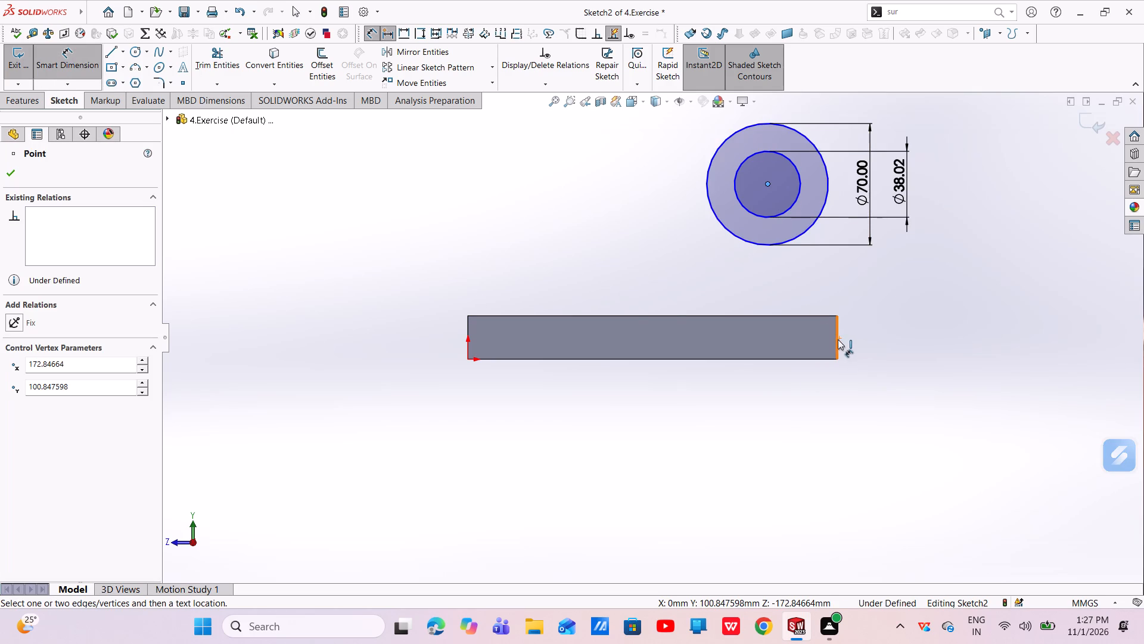
{"action": "left_click", "coordinate": [838, 339]}
{"action": "left_click", "coordinate": [820, 413]}
{"action": "key", "text": "BackSpace"}
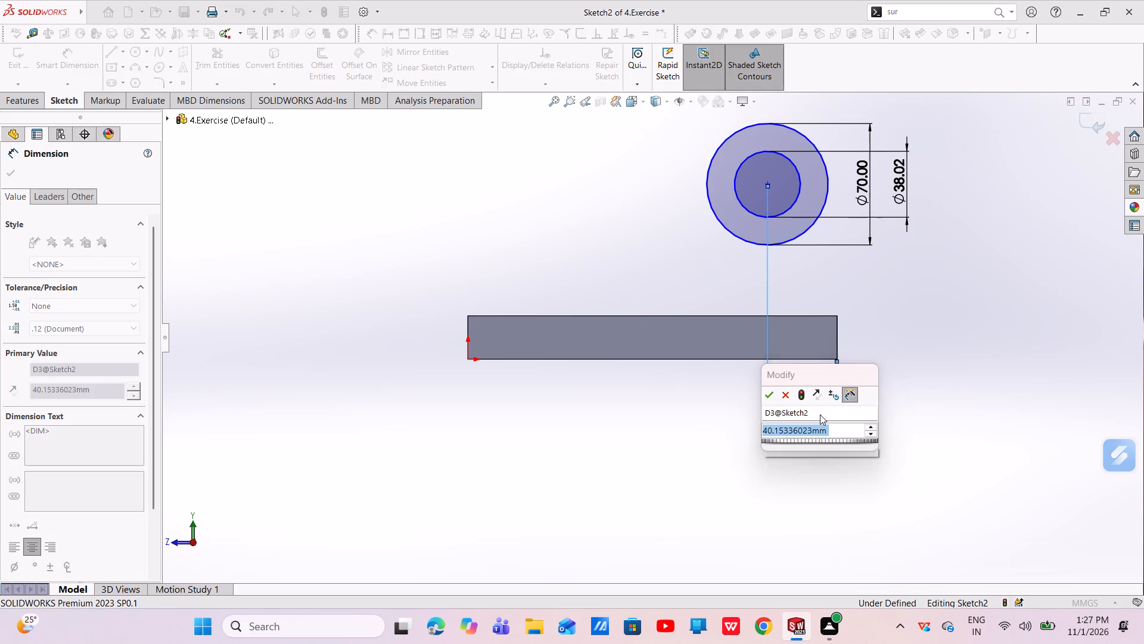
{"action": "type", "text": "35"}
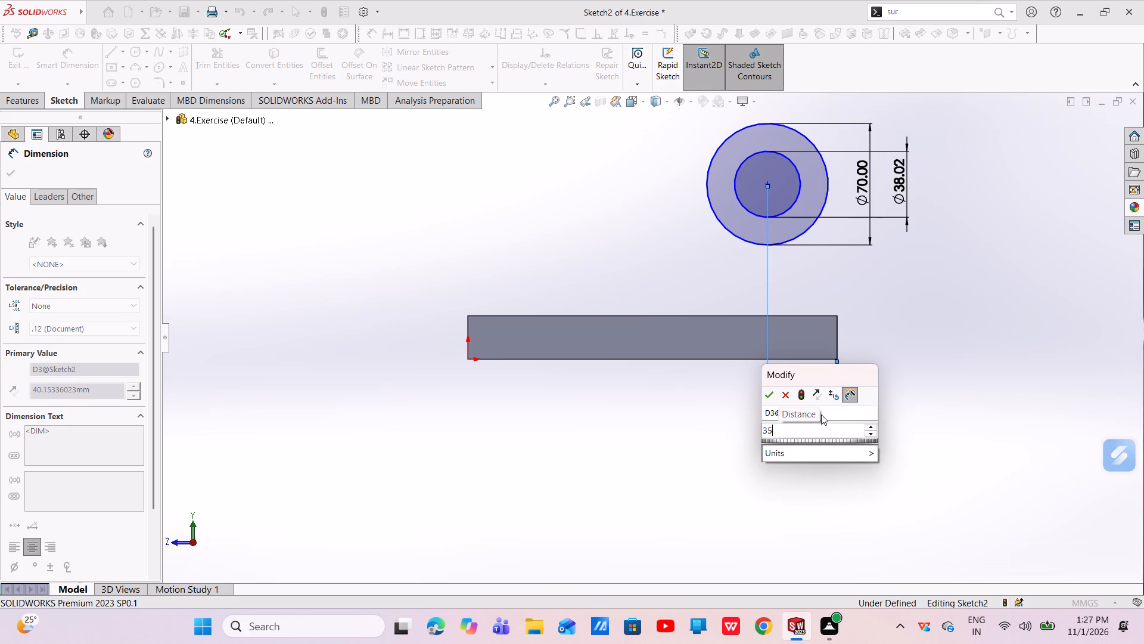
{"action": "key", "text": "Return"}
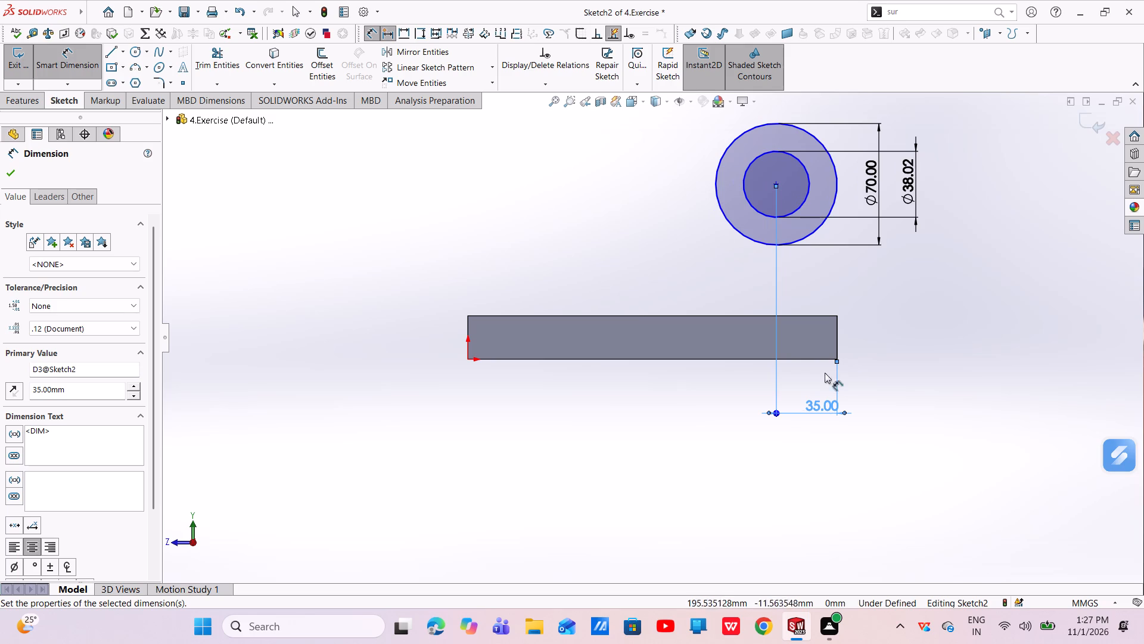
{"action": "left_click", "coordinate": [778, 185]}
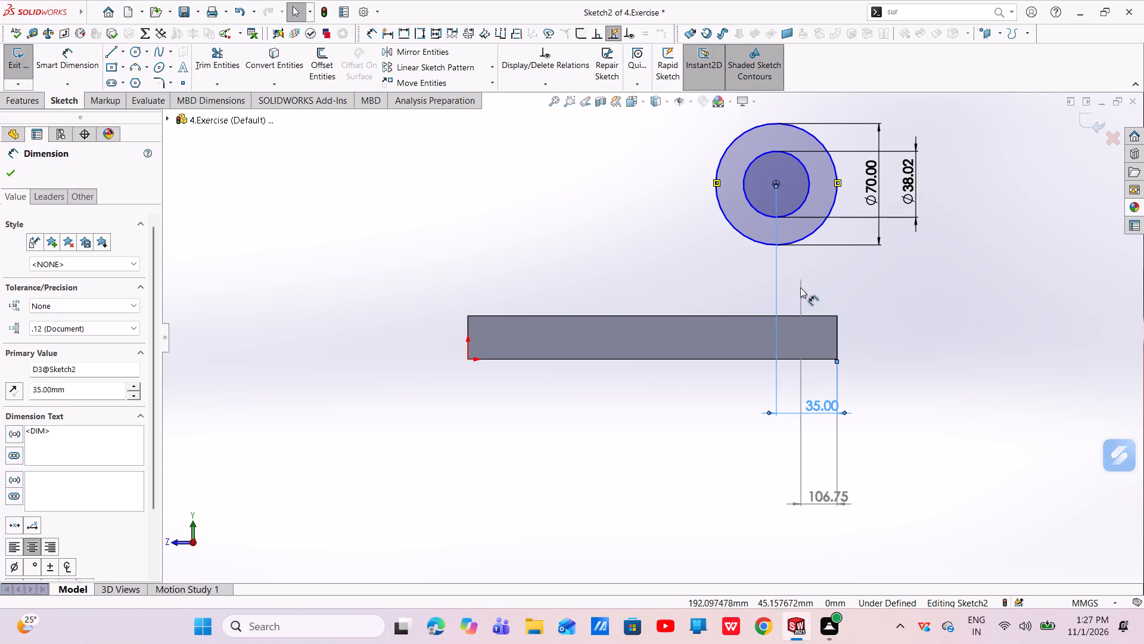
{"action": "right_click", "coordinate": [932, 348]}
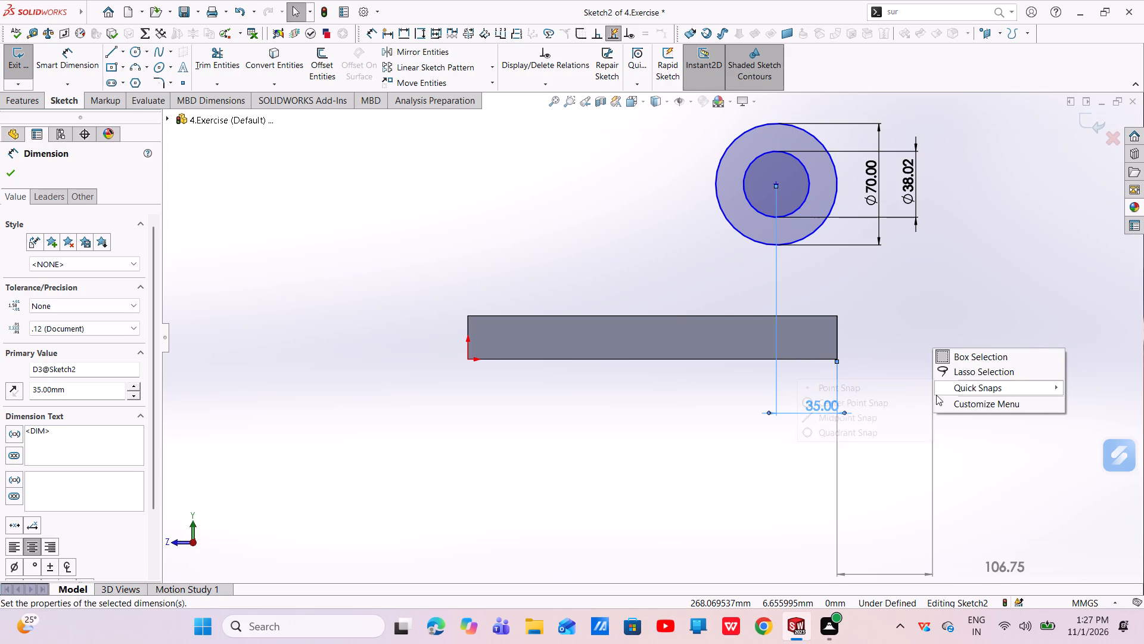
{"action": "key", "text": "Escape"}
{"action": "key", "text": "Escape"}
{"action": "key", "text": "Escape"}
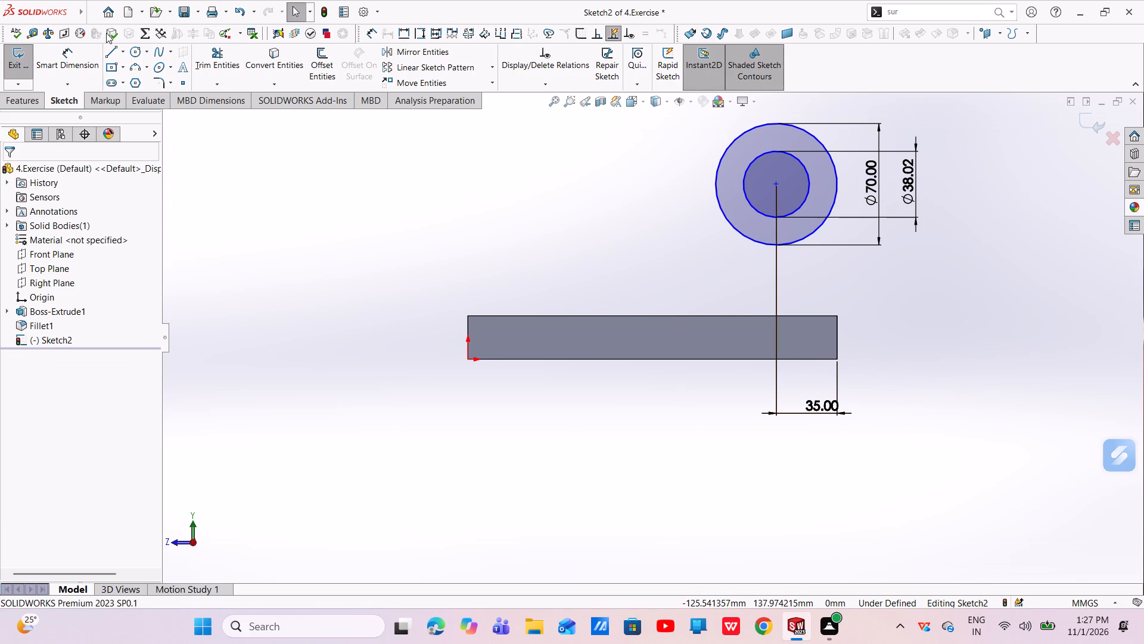
Dimension the circles' centre vertically at 102 mm above the plate's bottom edge.
{"action": "left_click", "coordinate": [72, 62]}
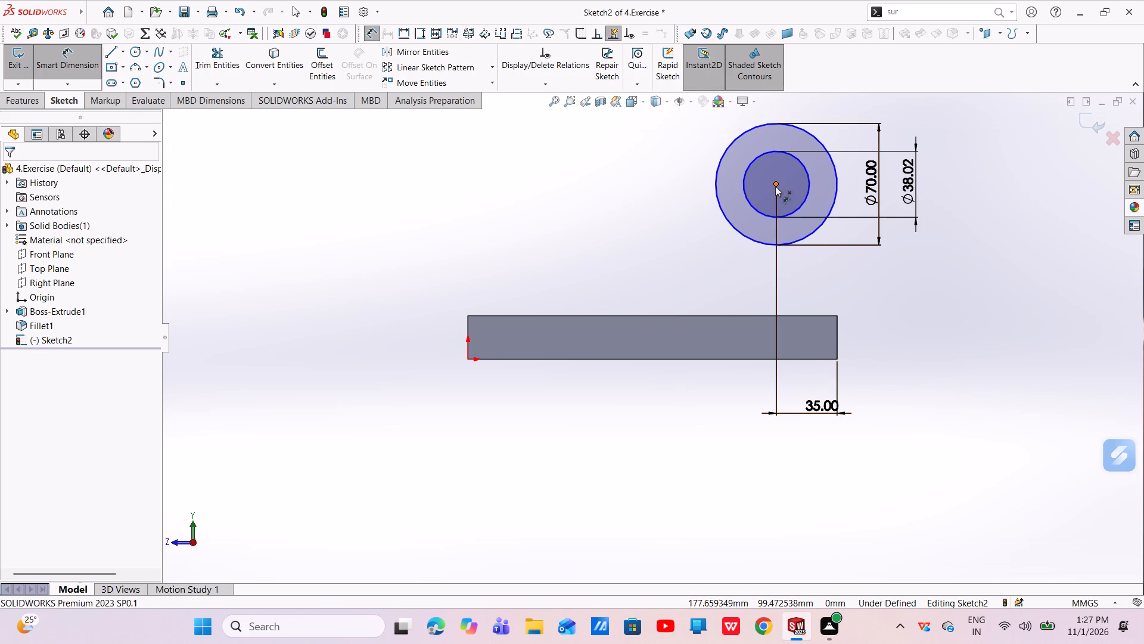
{"action": "left_click", "coordinate": [775, 185]}
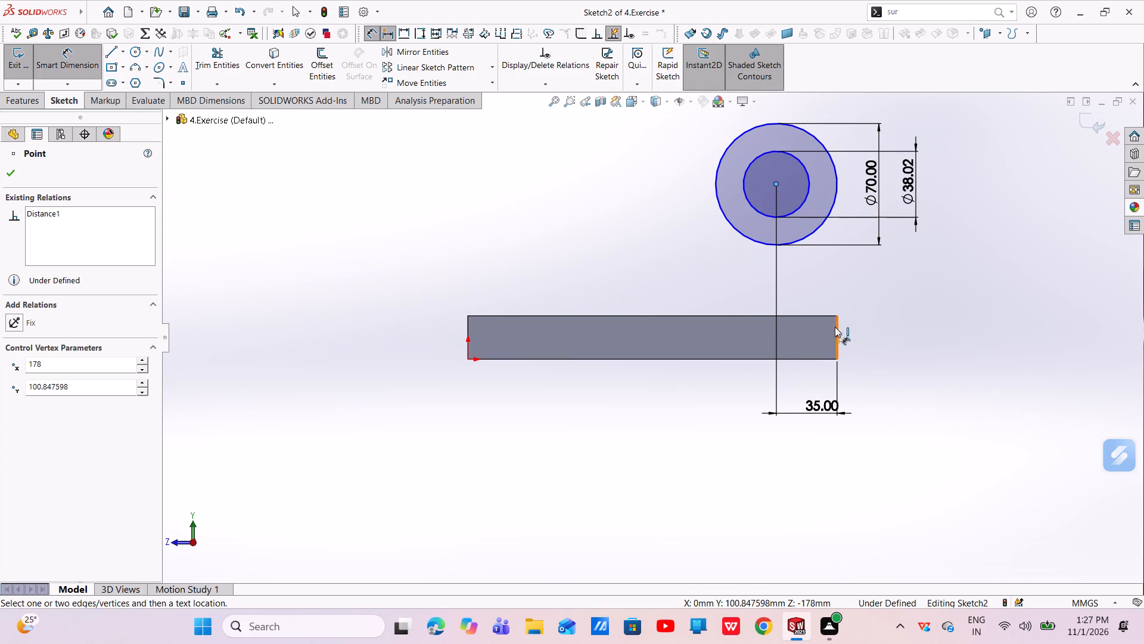
{"action": "left_click", "coordinate": [822, 359]}
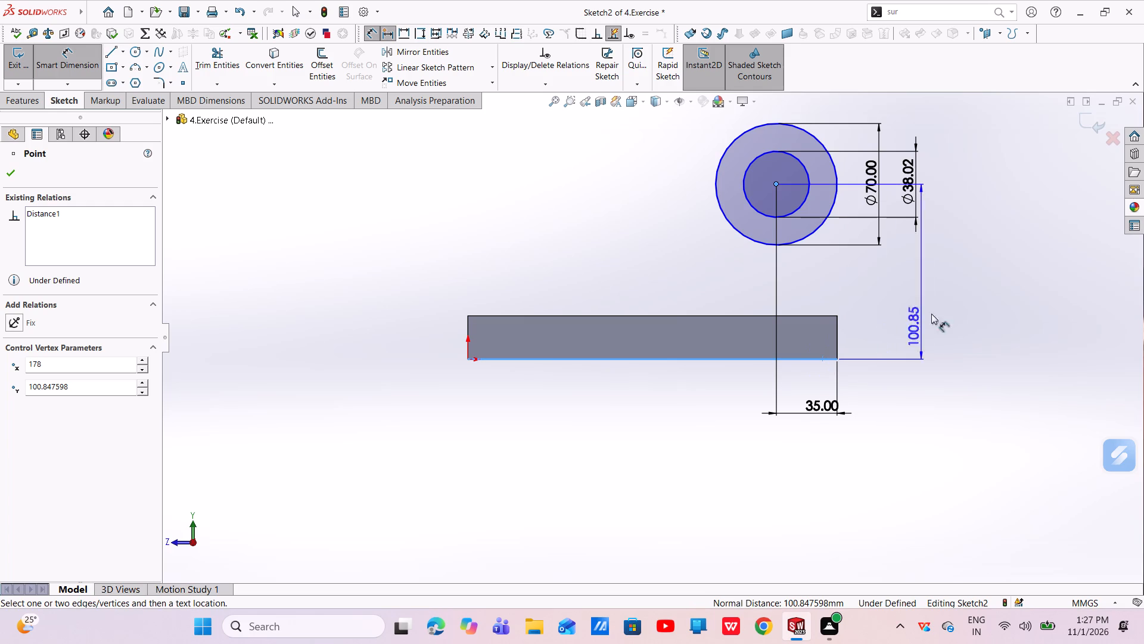
{"action": "left_click", "coordinate": [950, 284]}
{"action": "key", "text": "BackSpace"}
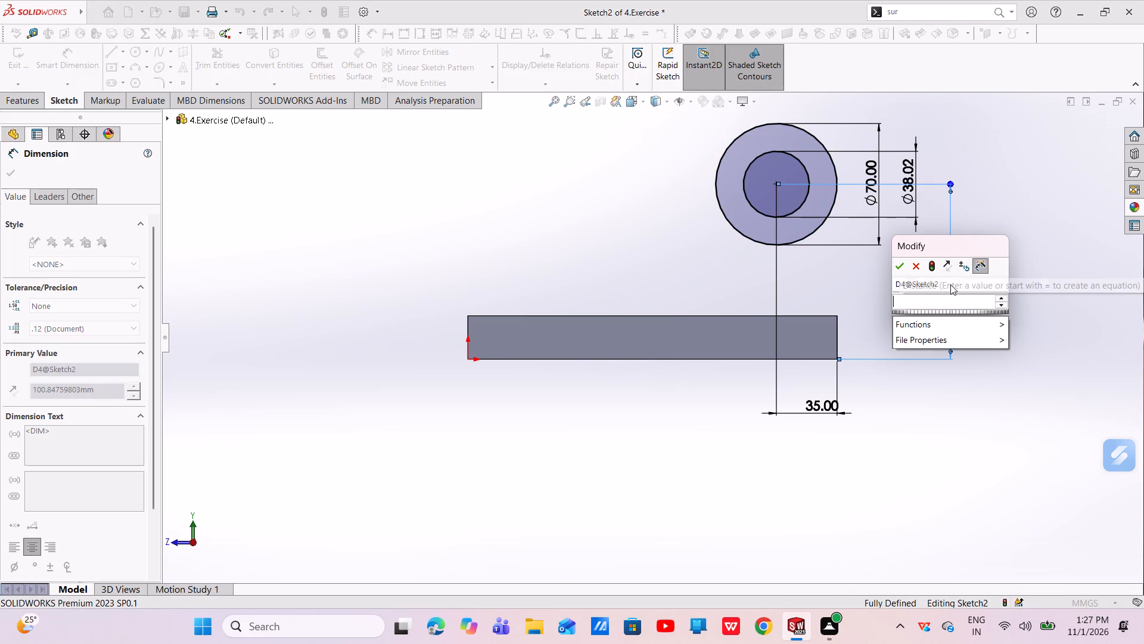
{"action": "type", "text": "102"}
{"action": "key", "text": "Return"}
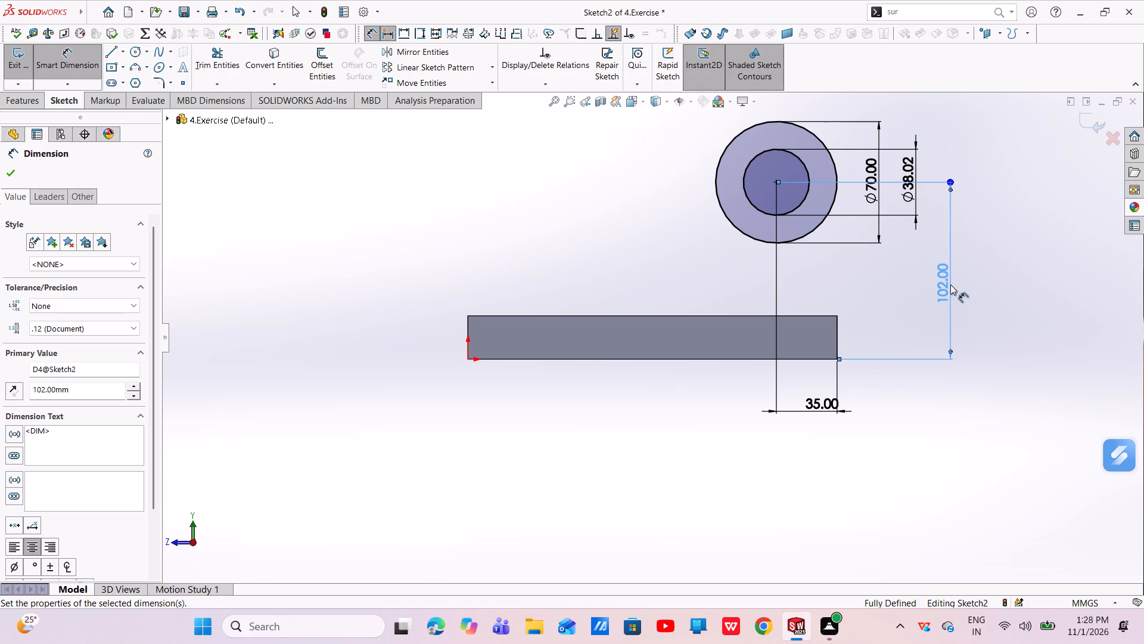
{"action": "left_click", "coordinate": [6, 173]}
Extrude the concentric-circle sketch as a blind boss 51 mm deep, with the direction reversed back over the plate.
{"action": "left_click", "coordinate": [6, 104]}
{"action": "left_click", "coordinate": [16, 74]}
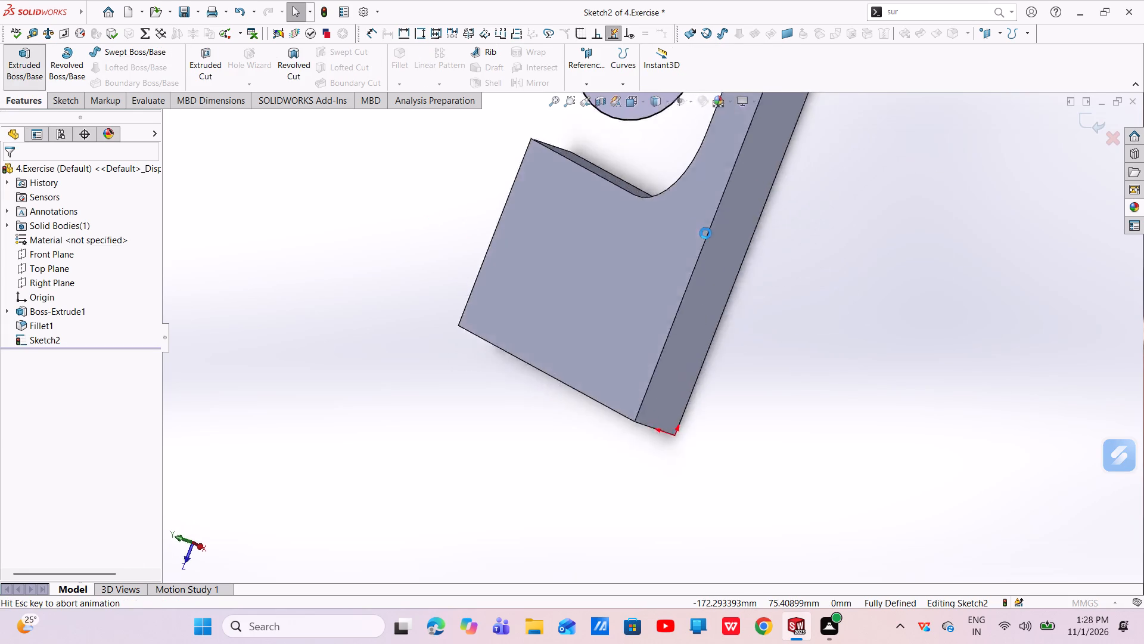
{"action": "scroll", "coordinate": [706, 248], "scroll_direction": "up", "scroll_amount": 5}
{"action": "middle_click_drag", "start_coordinate": [712, 234], "coordinate": [760, 128]}
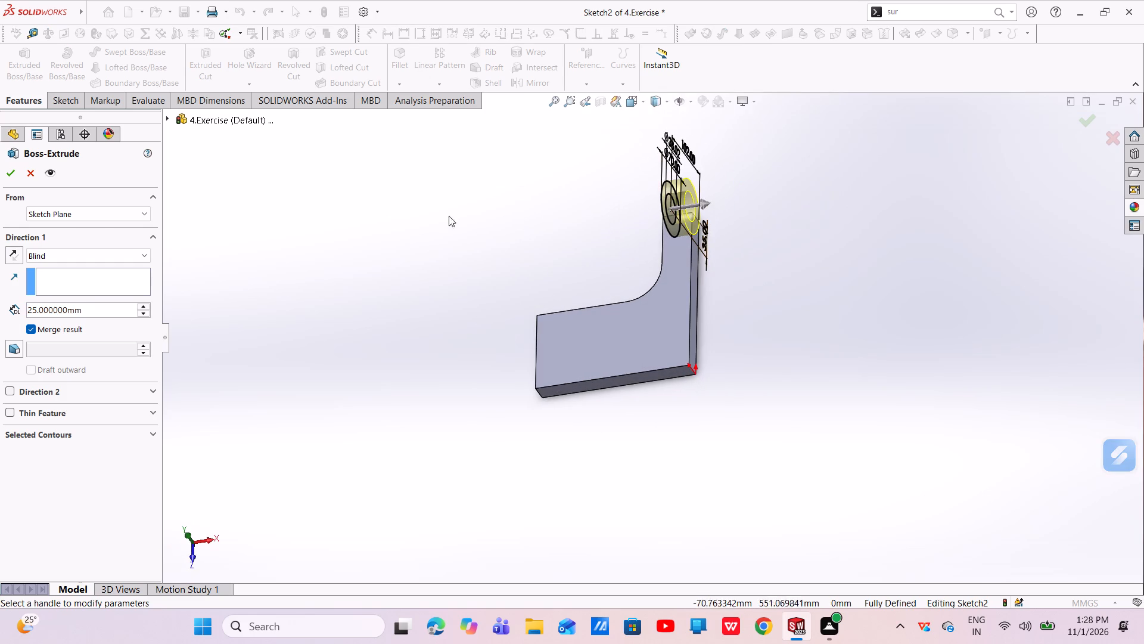
{"action": "left_click_drag", "start_coordinate": [105, 309], "coordinate": [23, 319]}
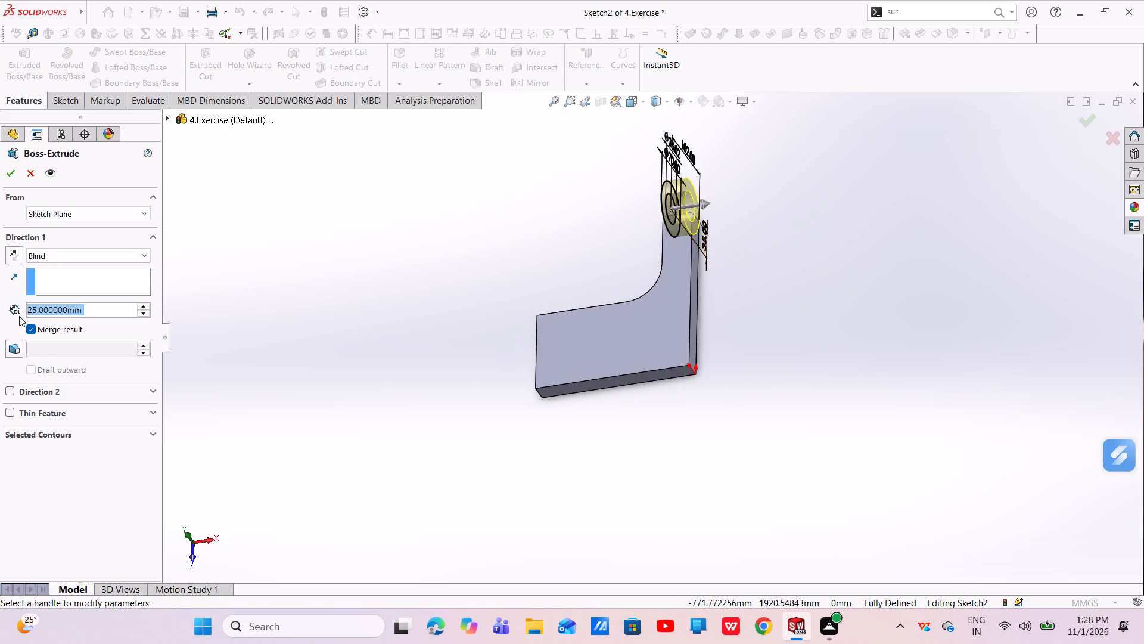
{"action": "key", "text": "BackSpace"}
{"action": "type", "text": "51"}
{"action": "key", "text": "Return"}
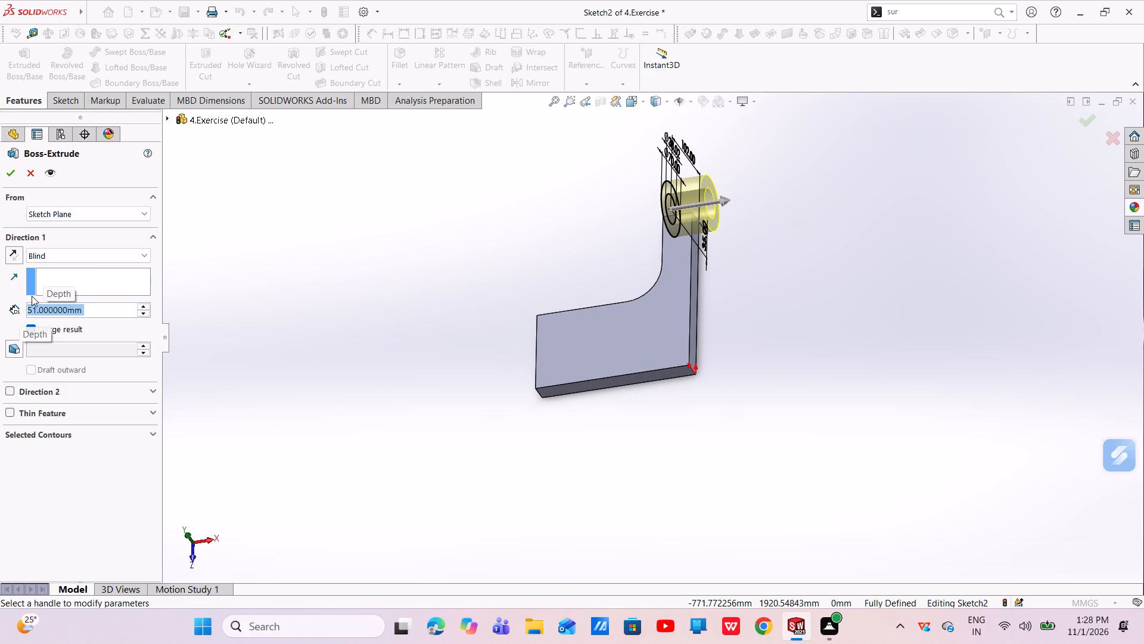
{"action": "left_click", "coordinate": [14, 256]}
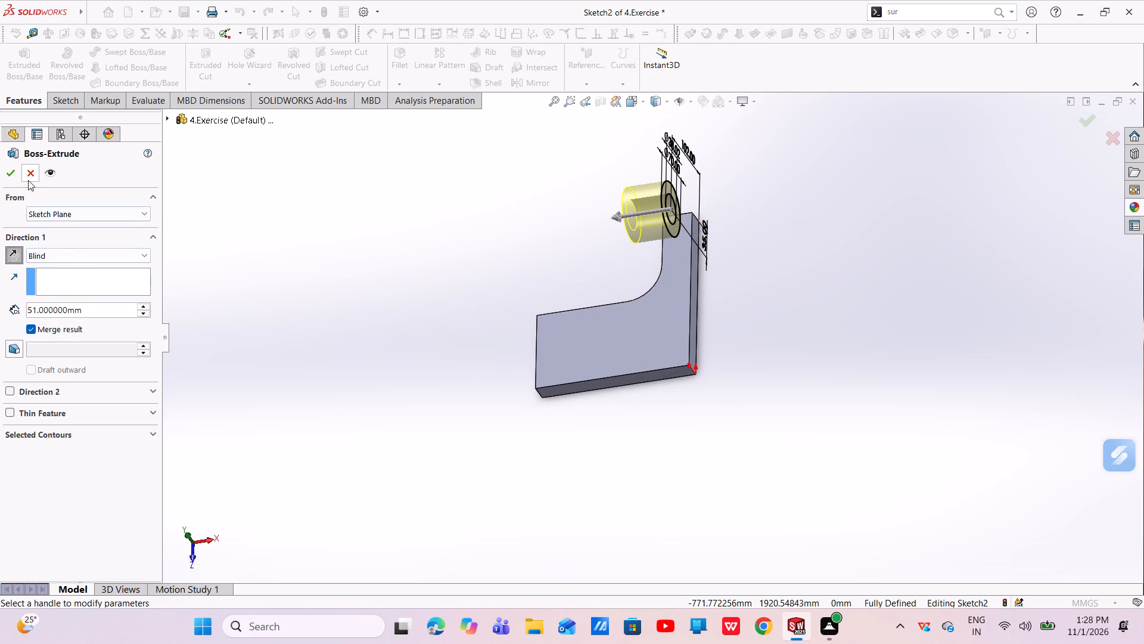
{"action": "left_click", "coordinate": [16, 177]}
Start a new sketch on the plate's other long outer side face, perpendicular to the first sketched side face.
{"action": "scroll", "coordinate": [809, 240], "scroll_direction": "down", "scroll_amount": 3}
{"action": "scroll", "coordinate": [793, 242], "scroll_direction": "up", "scroll_amount": 5}
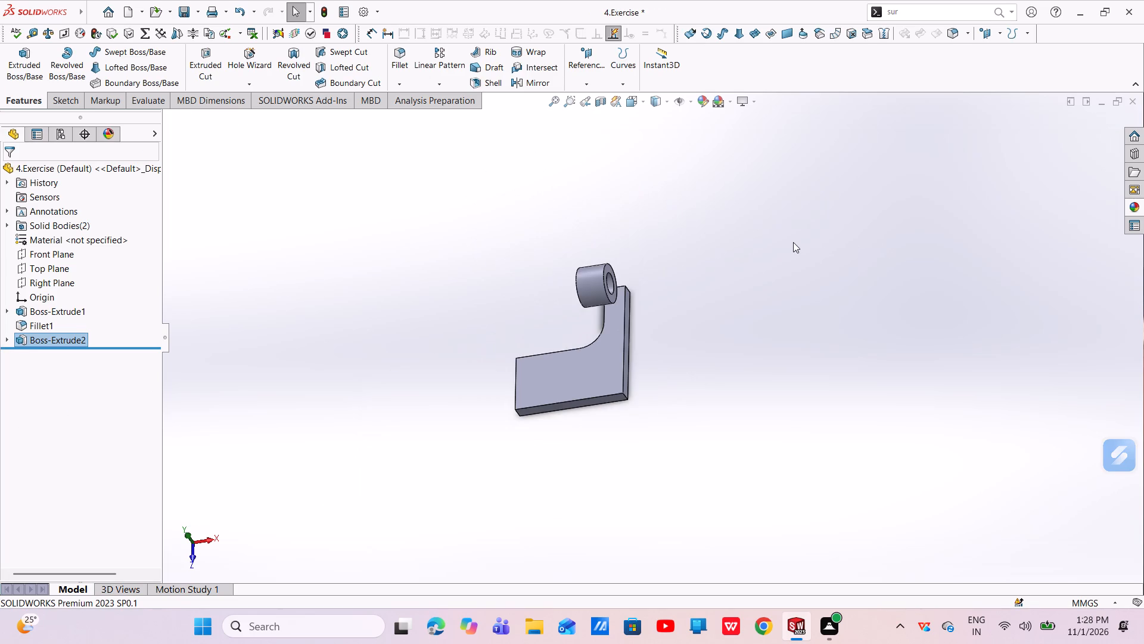
{"action": "middle_click_drag", "start_coordinate": [666, 372], "coordinate": [682, 298]}
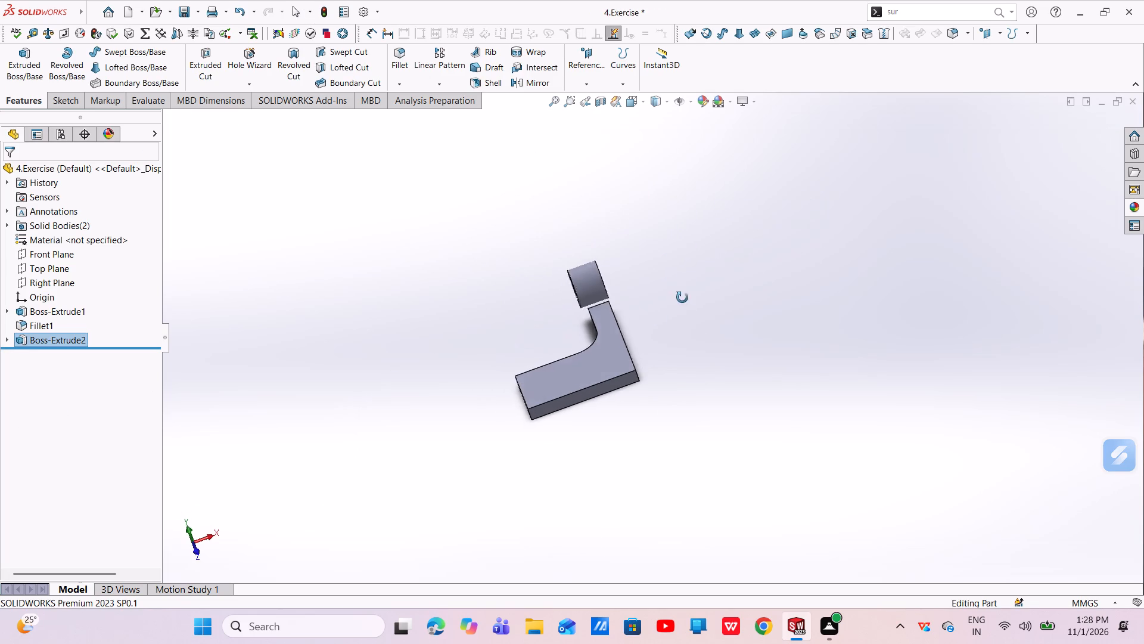
{"action": "middle_click_drag", "start_coordinate": [682, 298], "coordinate": [681, 308]}
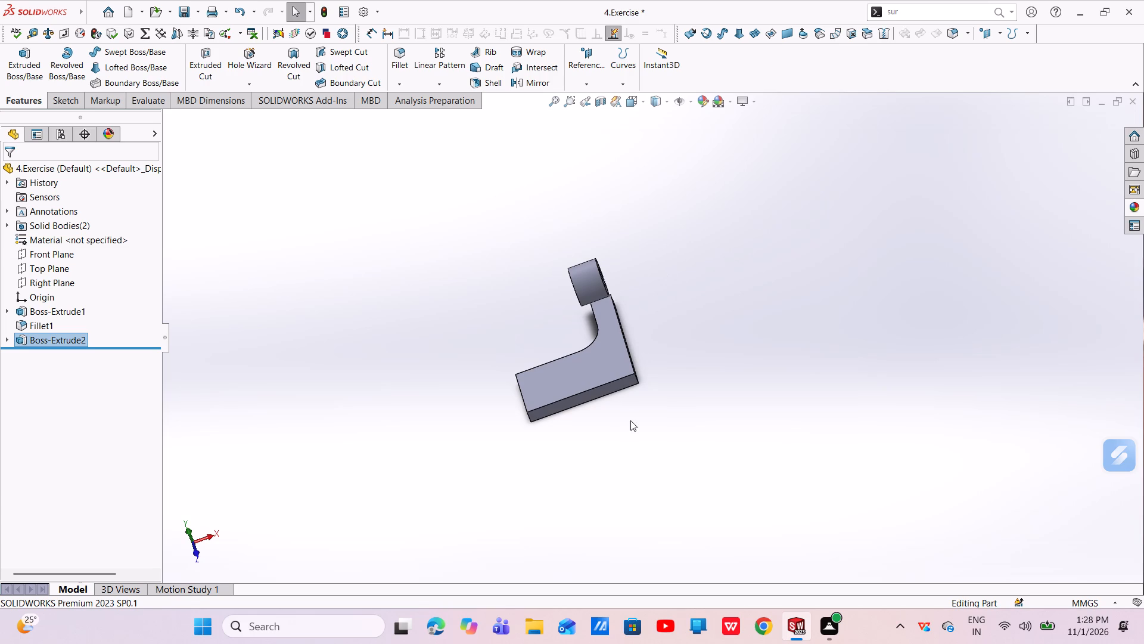
{"action": "scroll", "coordinate": [627, 411], "scroll_direction": "down", "scroll_amount": 4}
{"action": "middle_click_drag", "start_coordinate": [533, 411], "coordinate": [510, 354]}
{"action": "left_click", "coordinate": [510, 354]}
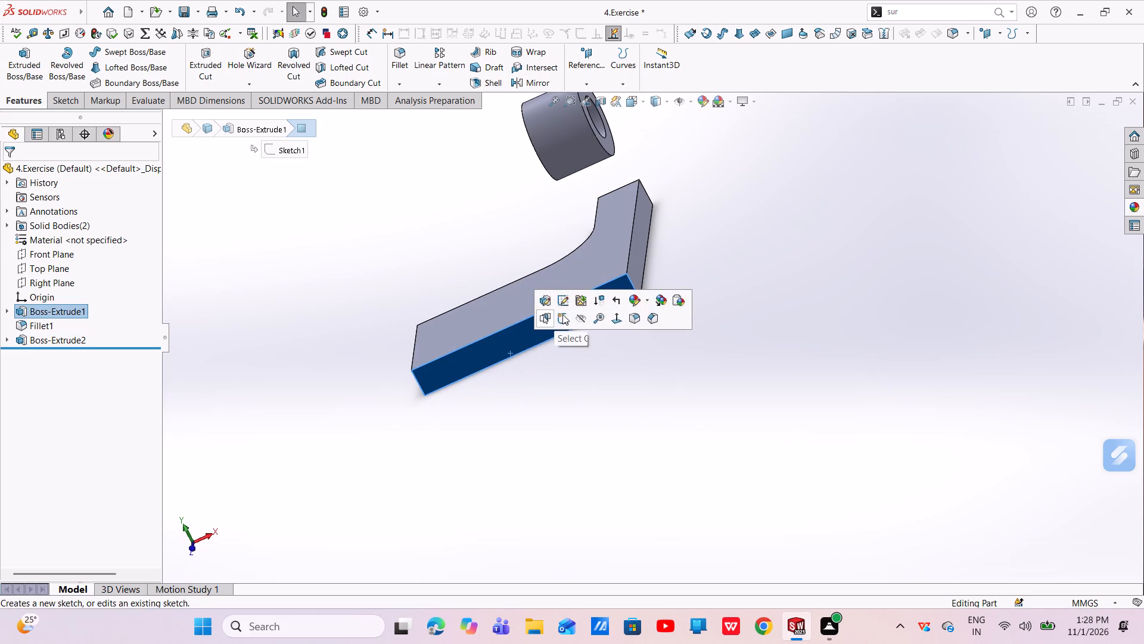
{"action": "left_click", "coordinate": [562, 314]}
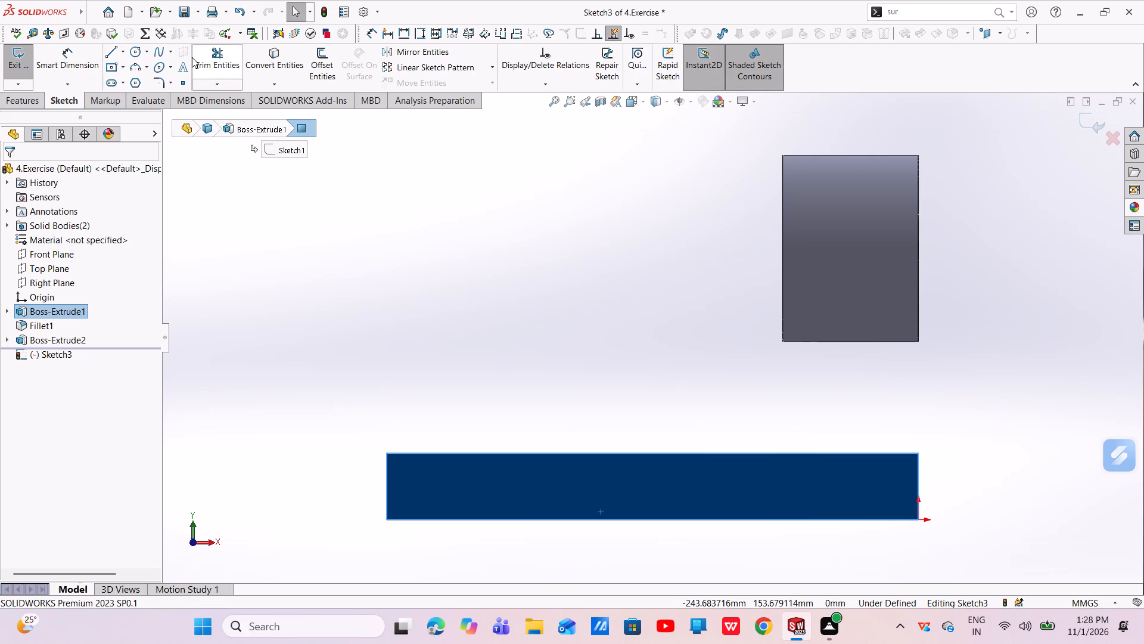
Sketch a circle above the plate, centred about 159 mm along from the origin and about 96 mm up.
{"action": "left_click", "coordinate": [133, 49]}
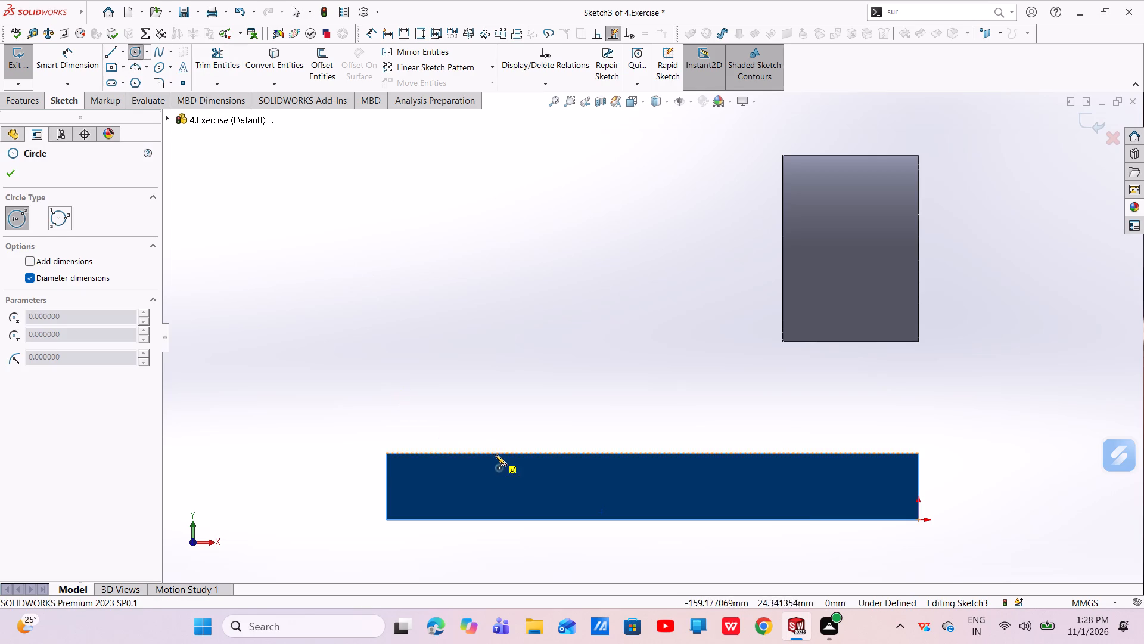
{"action": "left_click", "coordinate": [496, 264]}
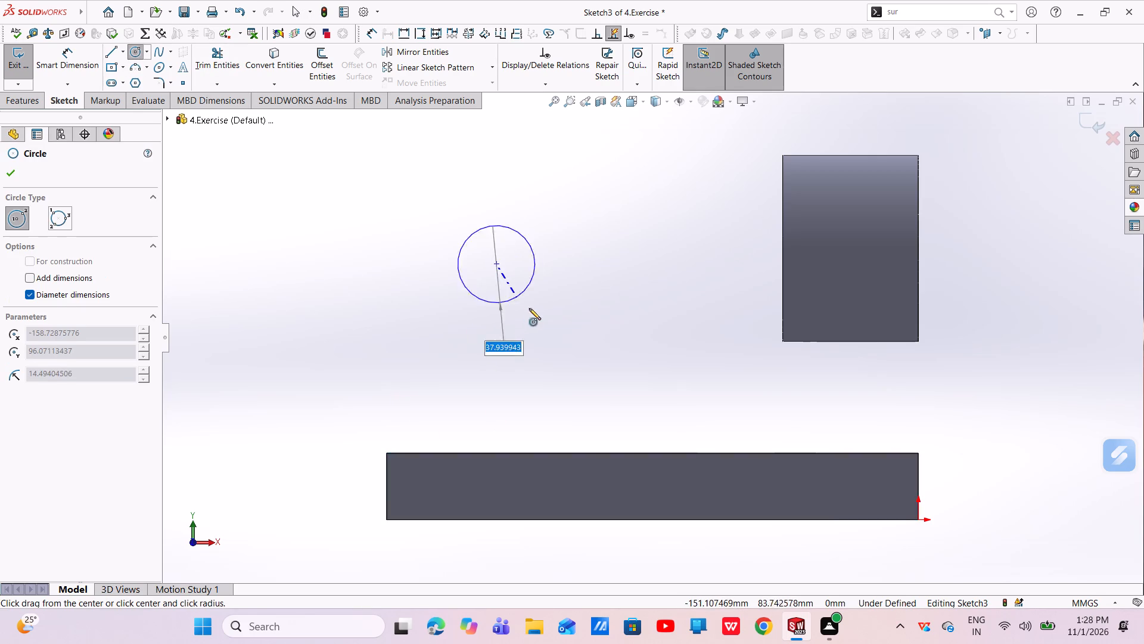
{"action": "left_click", "coordinate": [559, 330]}
{"action": "right_click", "coordinate": [559, 330]}
{"action": "left_click", "coordinate": [576, 335]}
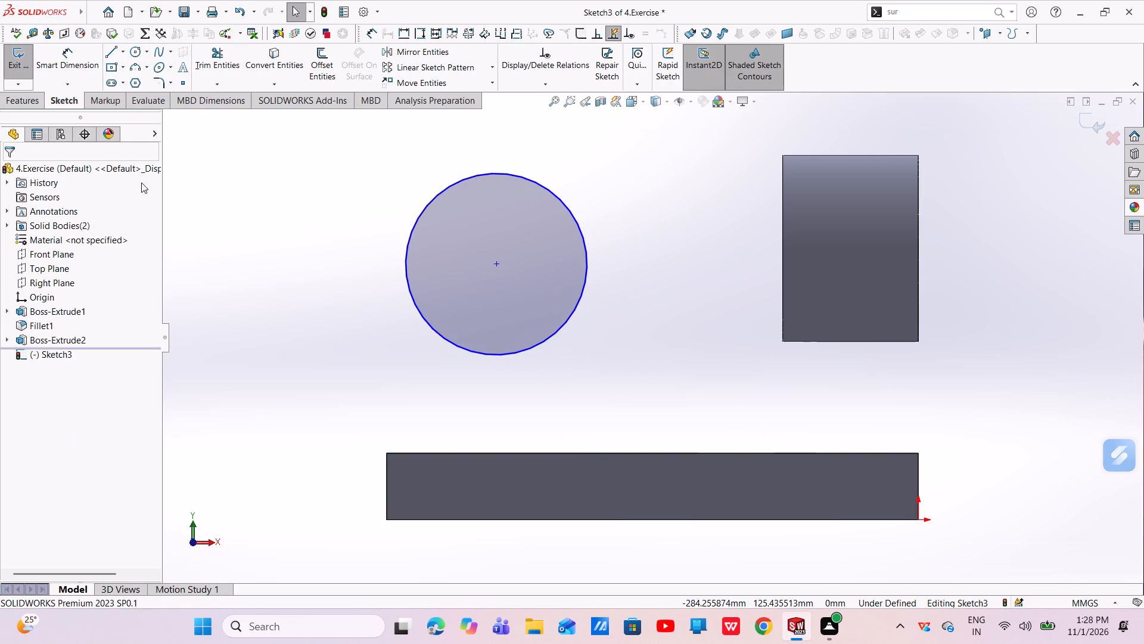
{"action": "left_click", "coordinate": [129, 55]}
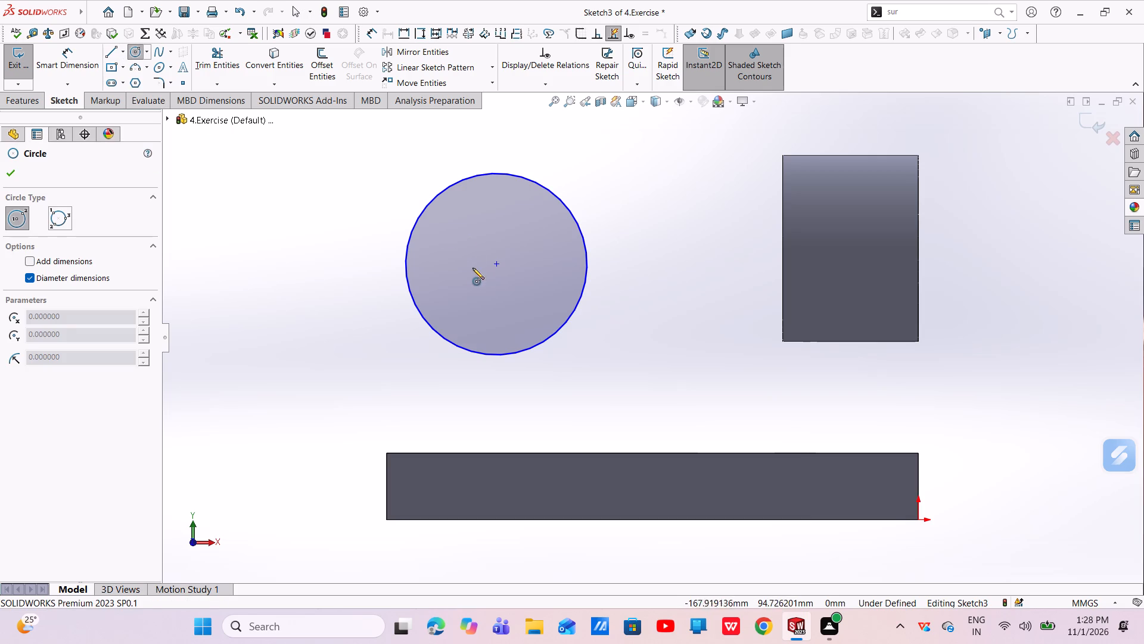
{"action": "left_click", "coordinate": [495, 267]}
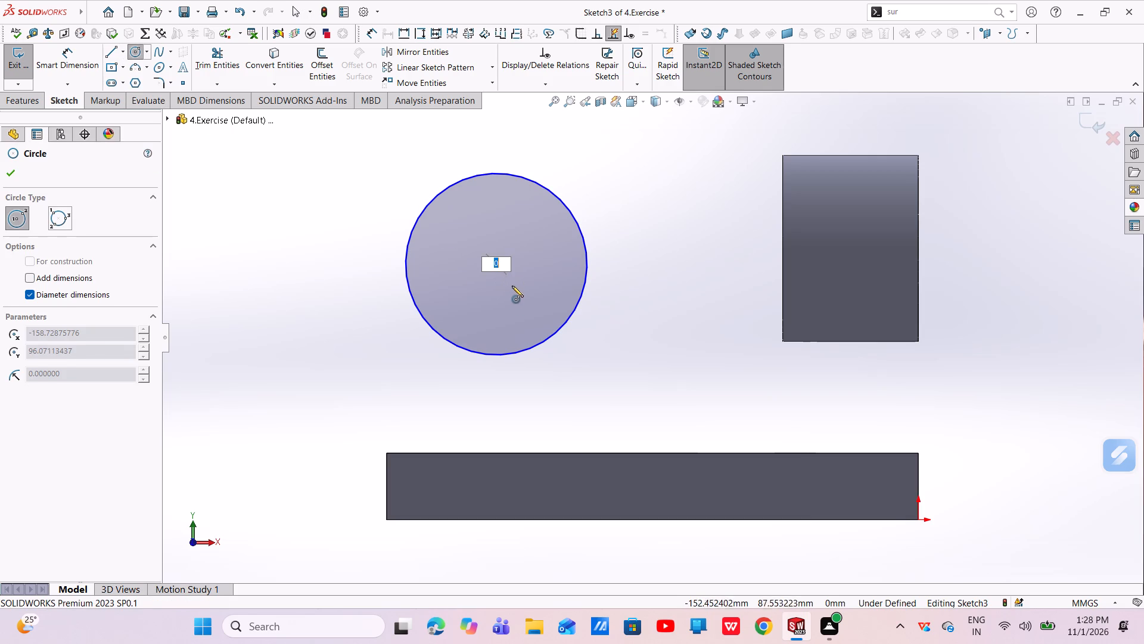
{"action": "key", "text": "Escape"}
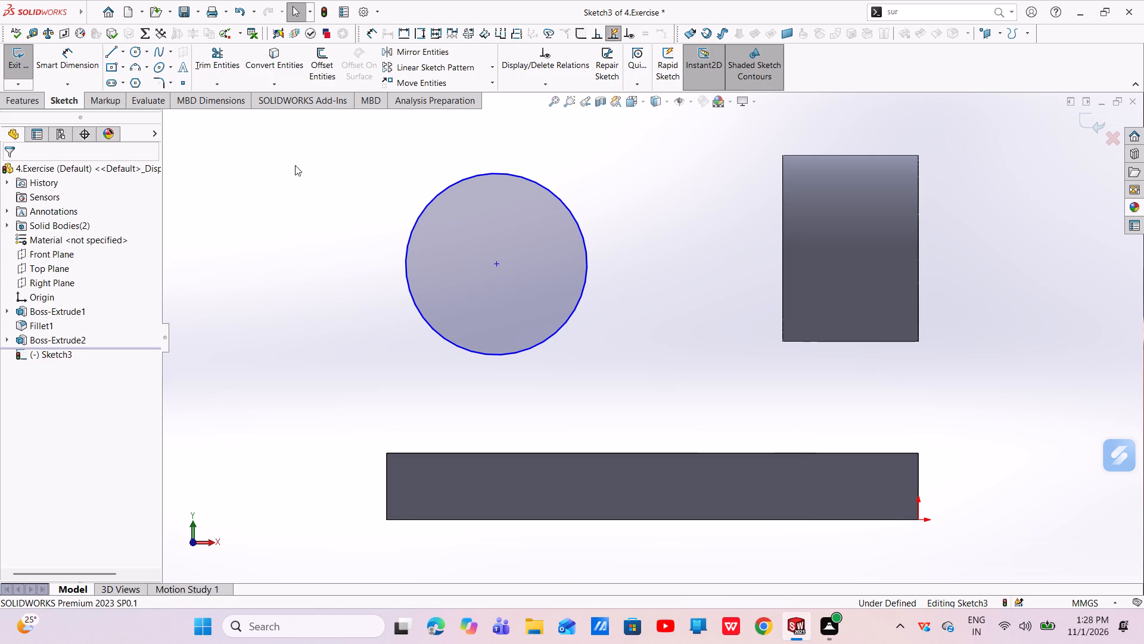
Sketch a smaller circle about 35 mm in diameter, concentric with the existing circle above the plate.
{"action": "left_click", "coordinate": [136, 47]}
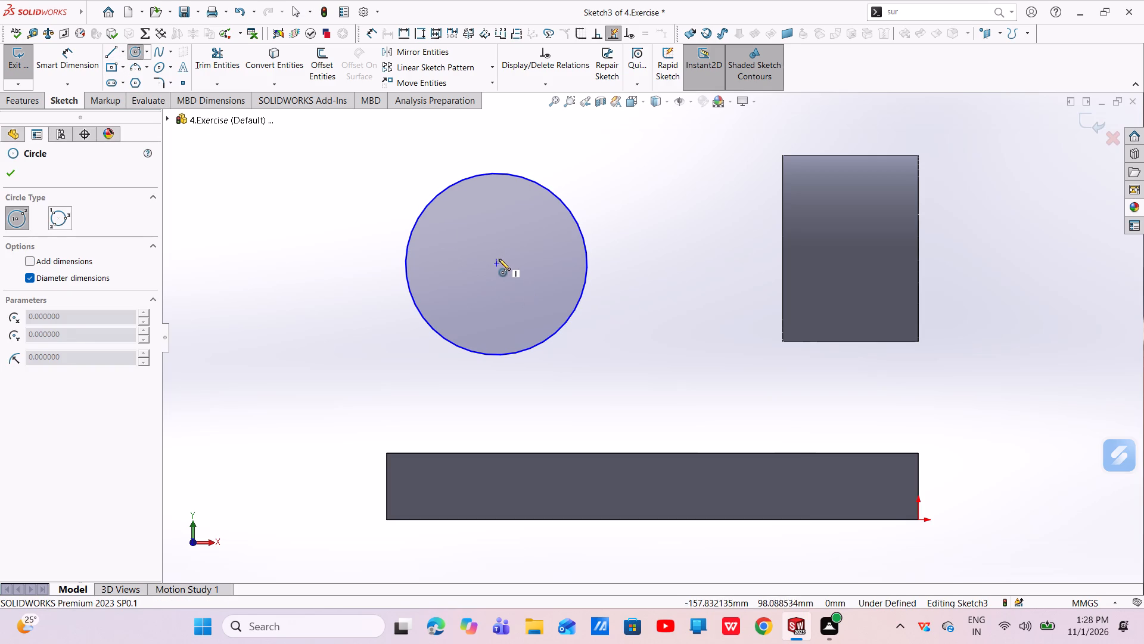
{"action": "left_click_drag", "start_coordinate": [497, 264], "coordinate": [528, 299]}
{"action": "right_click", "coordinate": [528, 298]}
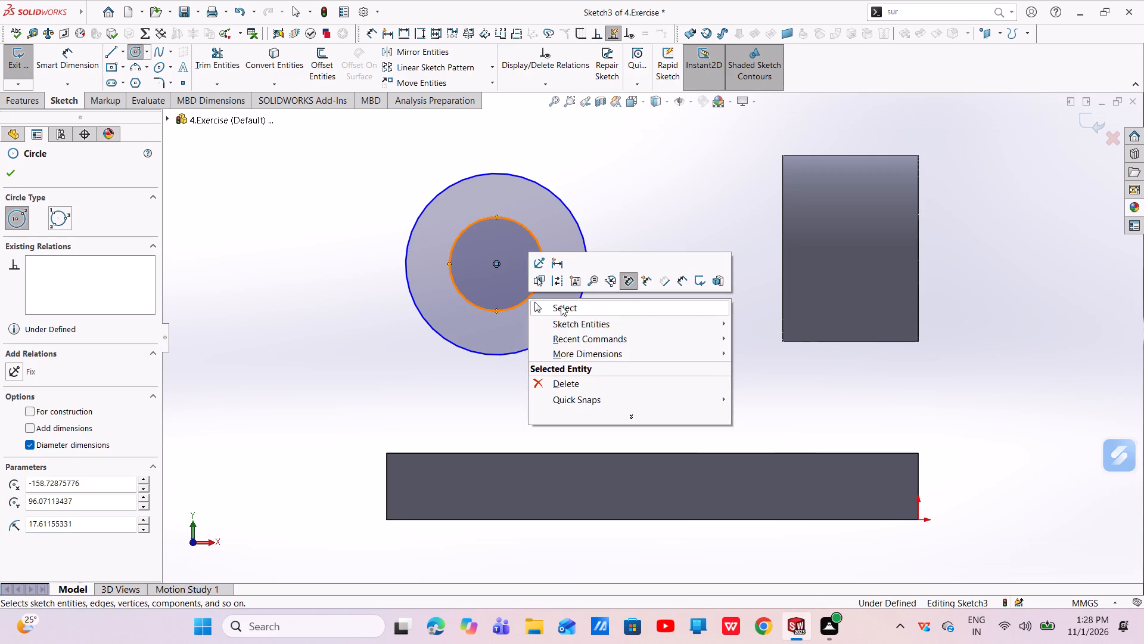
{"action": "left_click", "coordinate": [561, 306]}
Dimension the outer circle's diameter at 70 mm.
{"action": "left_click", "coordinate": [77, 60]}
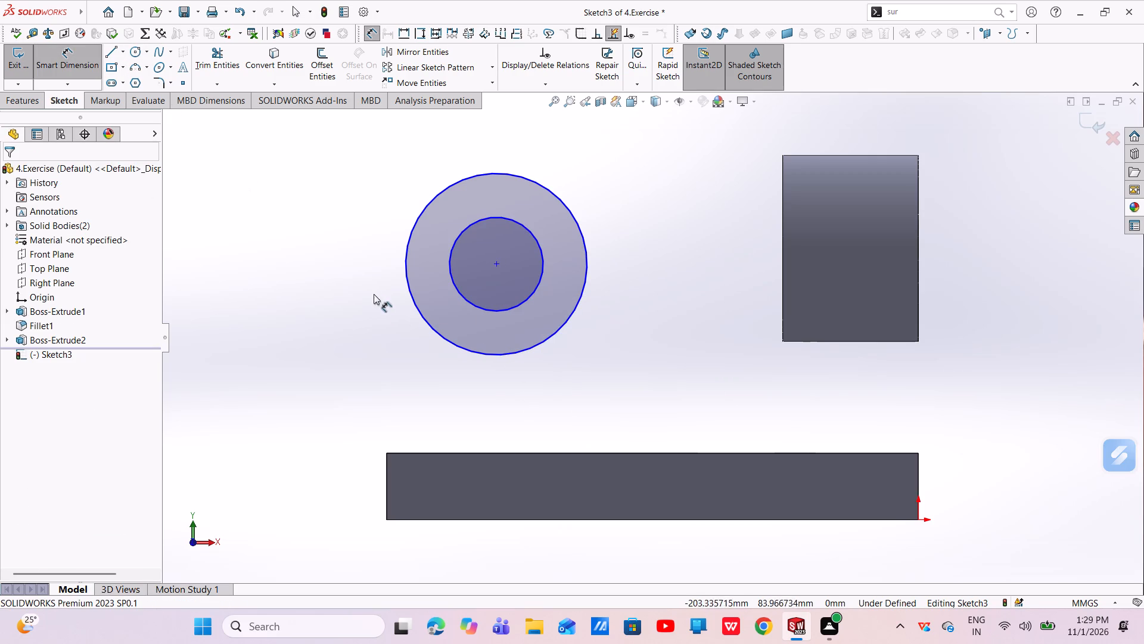
{"action": "left_click", "coordinate": [409, 262]}
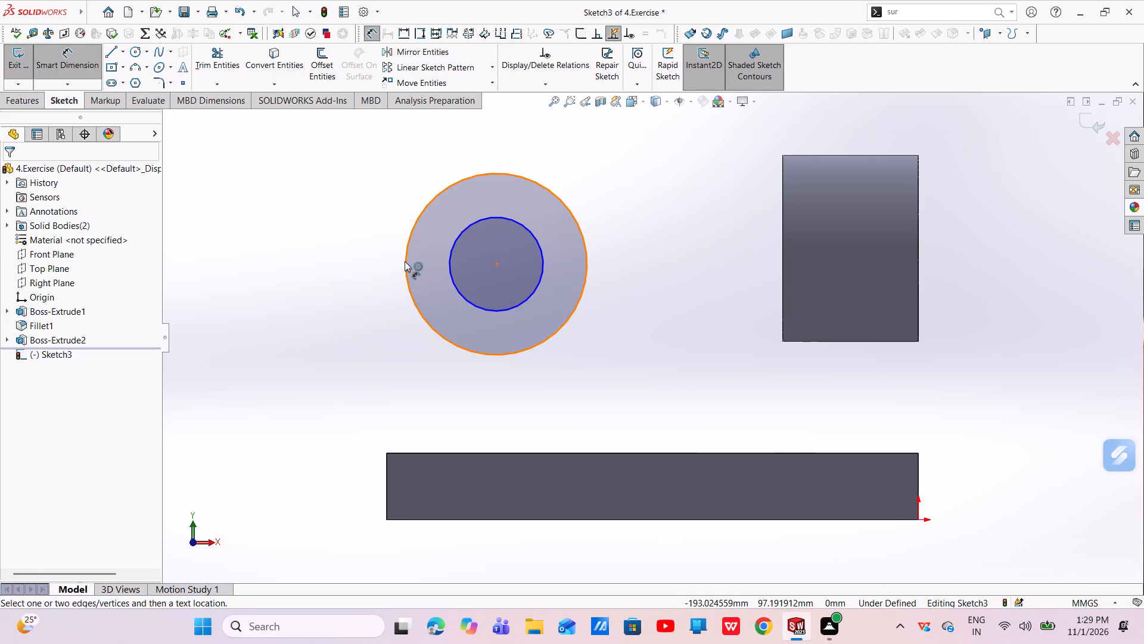
{"action": "left_click", "coordinate": [405, 261]}
{"action": "left_click", "coordinate": [255, 257]}
{"action": "key", "text": "BackSpace"}
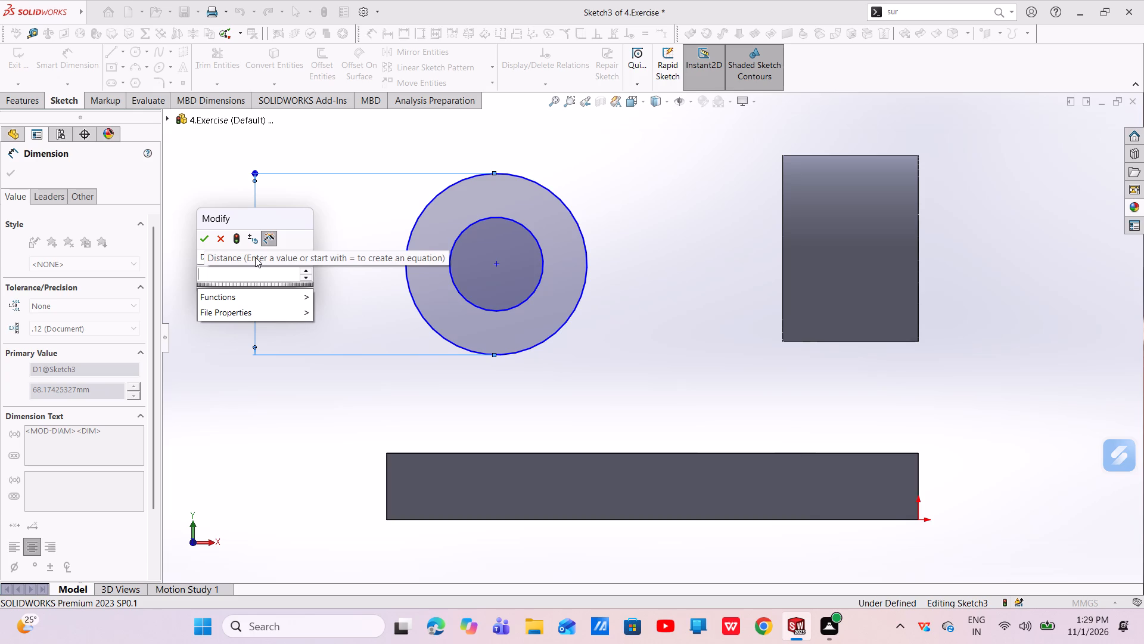
{"action": "type", "text": "70"}
{"action": "key", "text": "Return"}
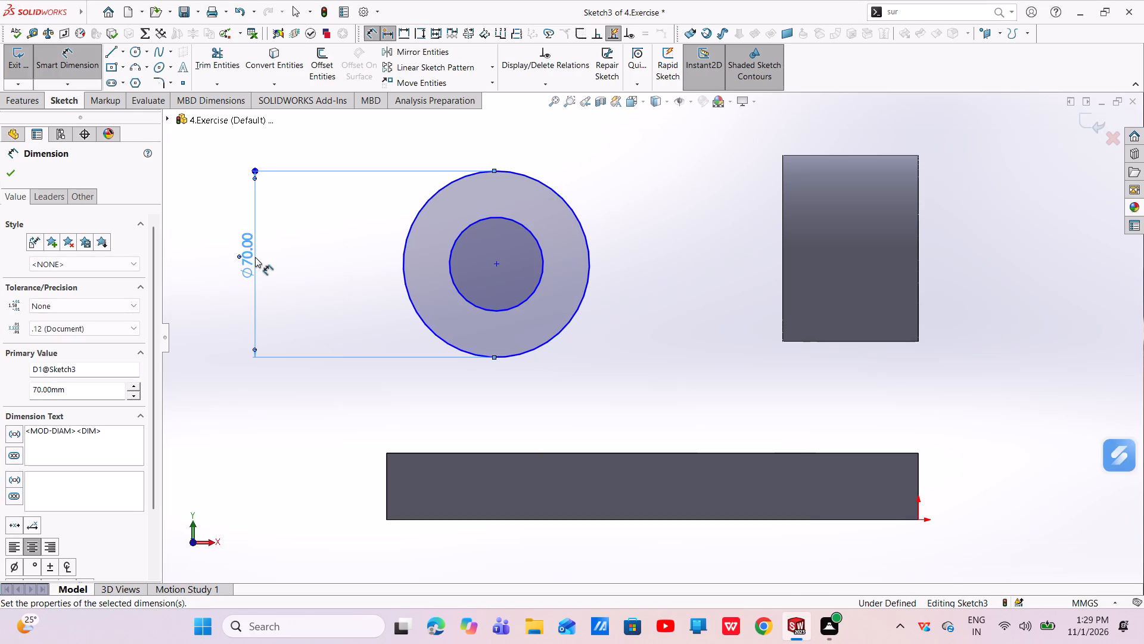
Dimension the inner circle's diameter at 38.02 mm.
{"action": "left_click", "coordinate": [451, 278]}
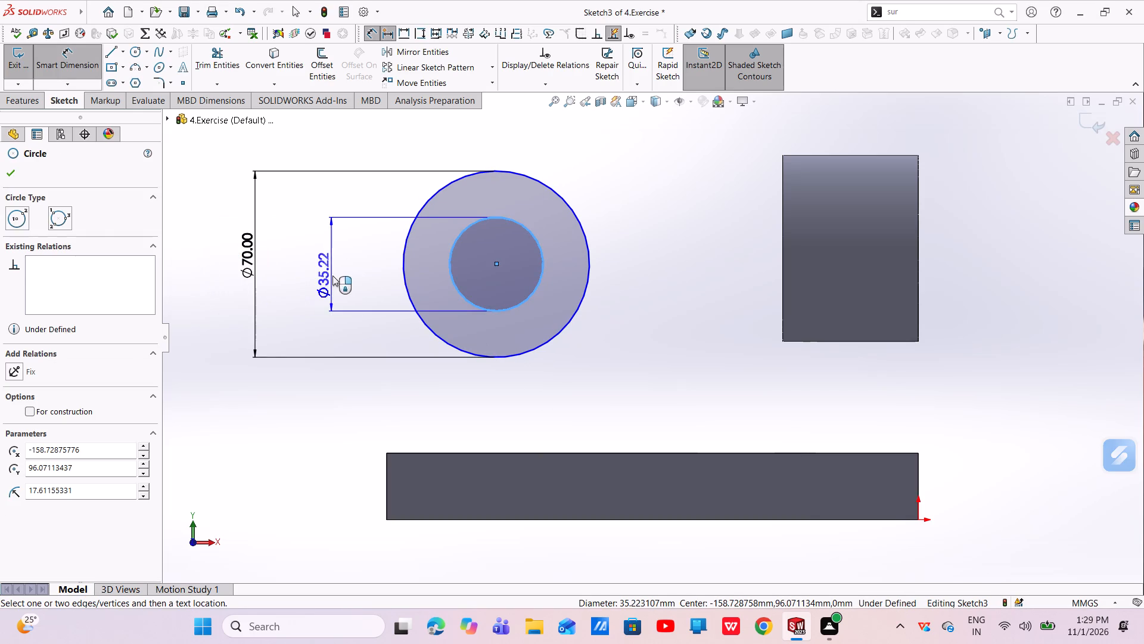
{"action": "left_click", "coordinate": [327, 273]}
{"action": "key", "text": "BackSpace"}
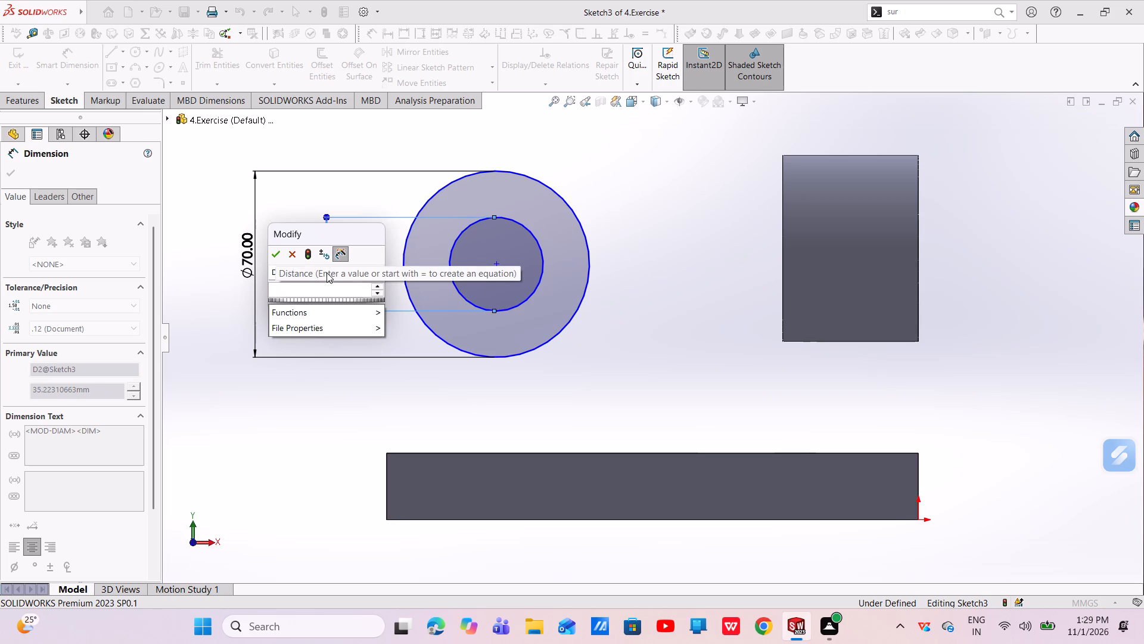
{"action": "type", "text": "38.02"}
{"action": "key", "text": "Return"}
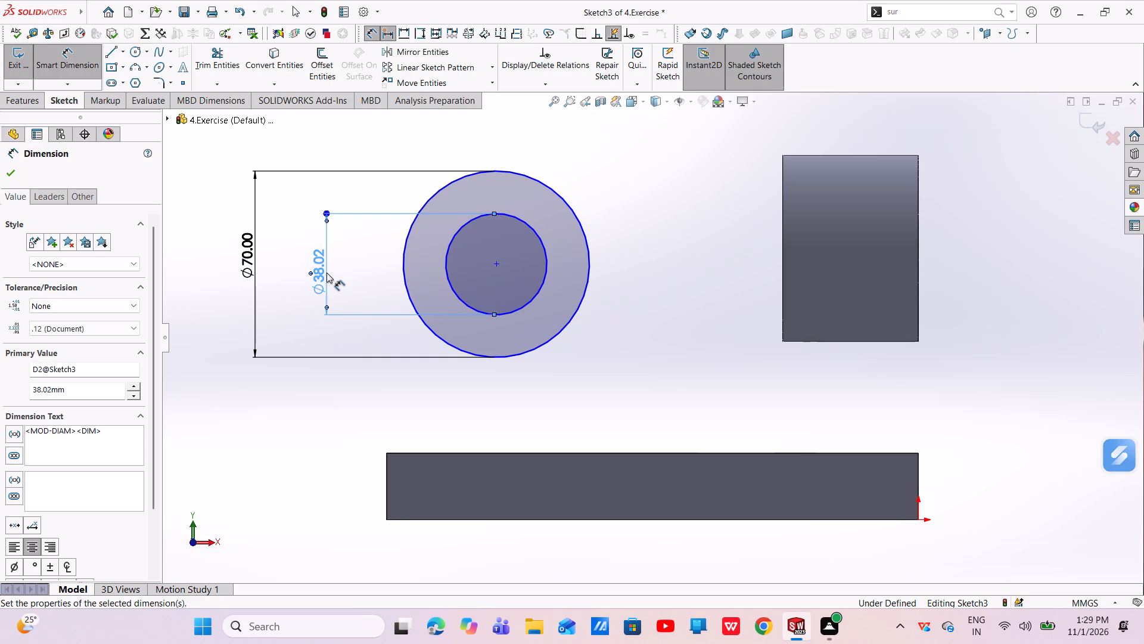
{"action": "left_click", "coordinate": [6, 178]}
Dimension the circles' centre horizontally at 83 mm from the plate's vertical end edge farthest from the origin.
{"action": "left_click", "coordinate": [73, 60]}
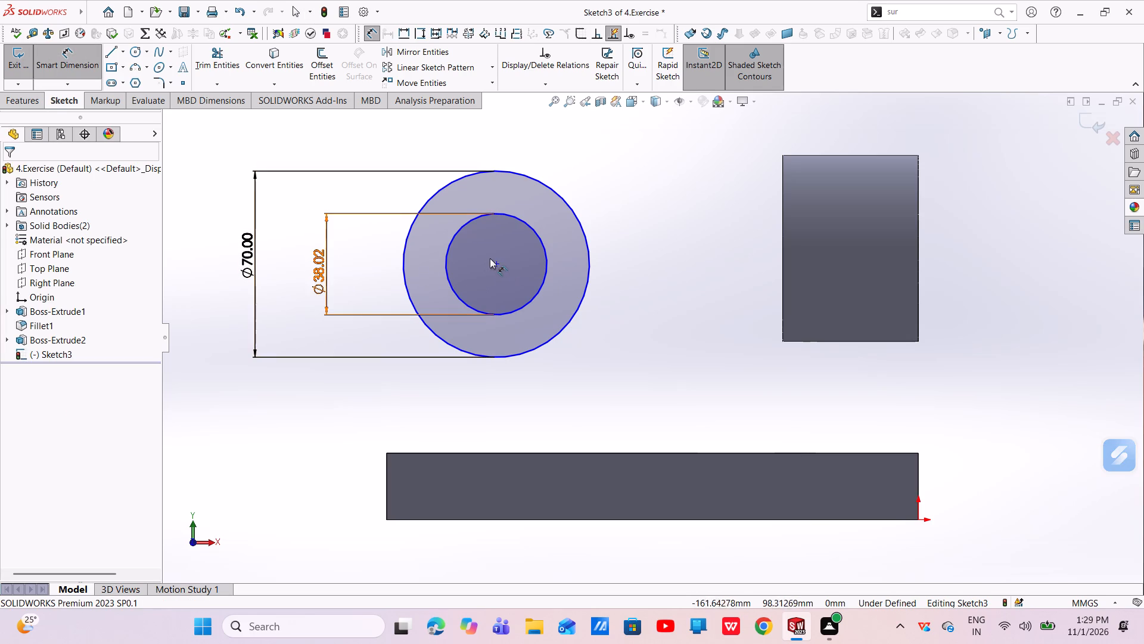
{"action": "left_click", "coordinate": [497, 265]}
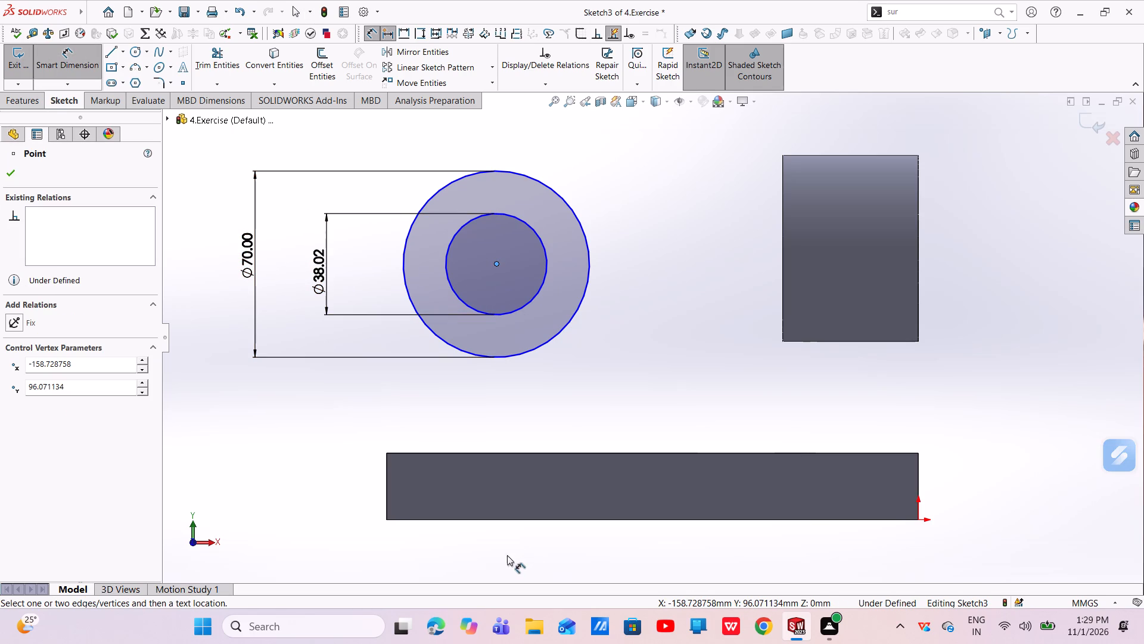
{"action": "left_click", "coordinate": [387, 500]}
{"action": "left_click", "coordinate": [457, 566]}
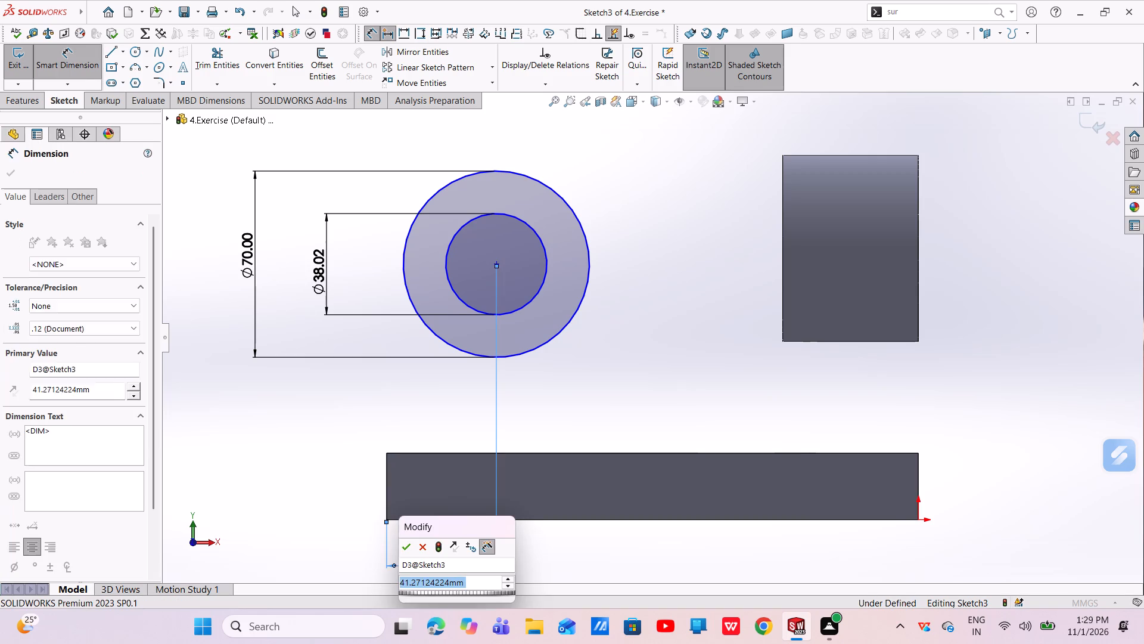
{"action": "key", "text": "BackSpace"}
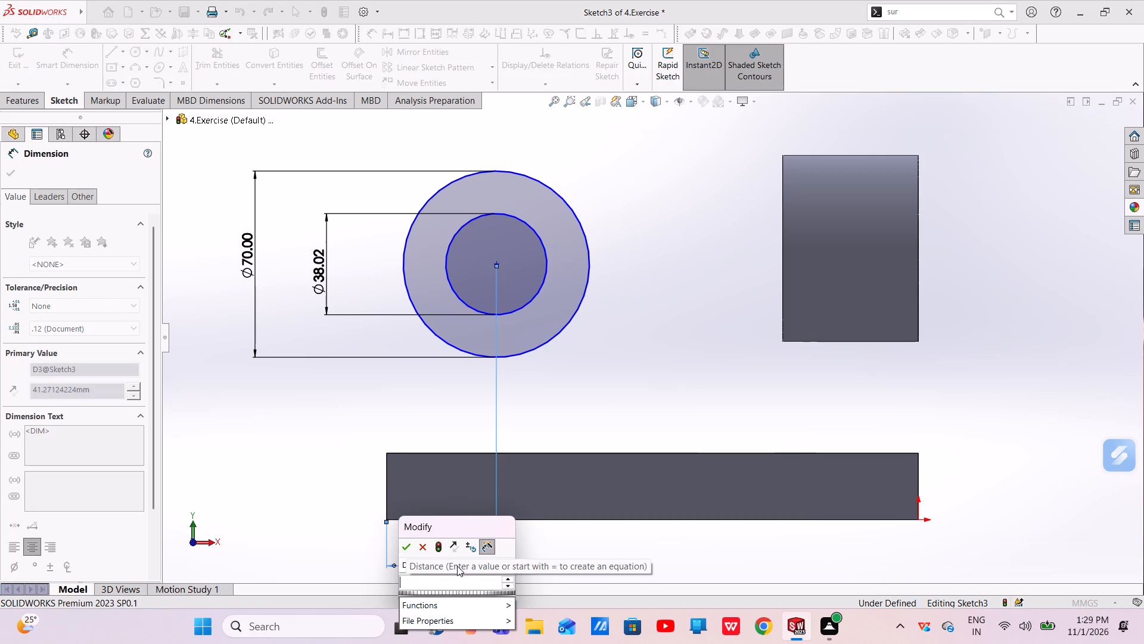
{"action": "type", "text": "83"}
{"action": "key", "text": "Return"}
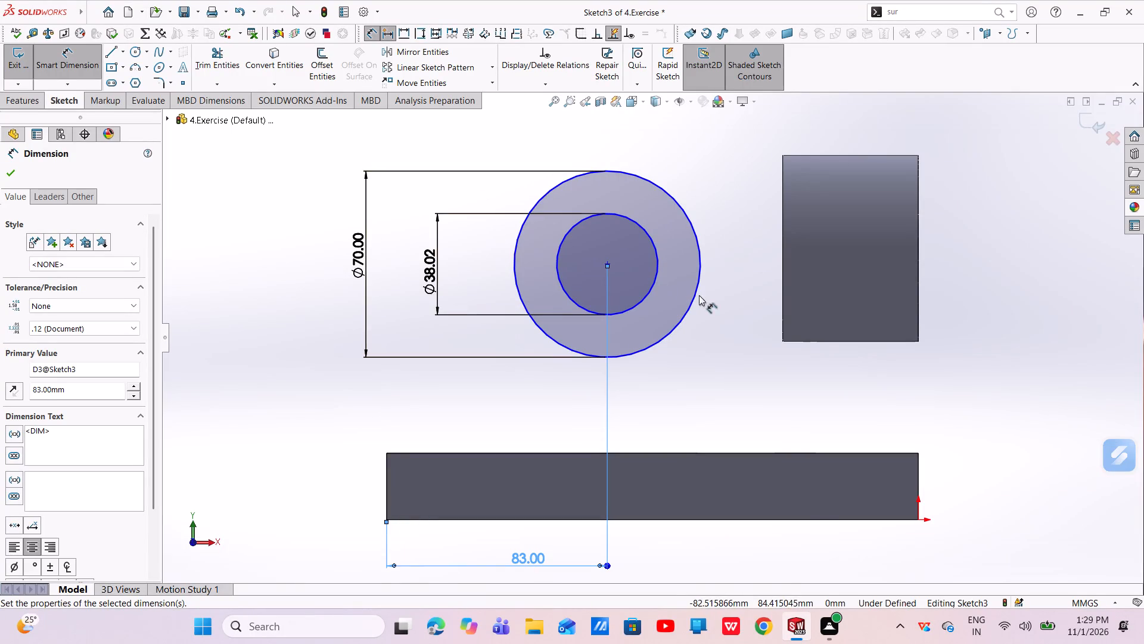
{"action": "left_click", "coordinate": [607, 264]}
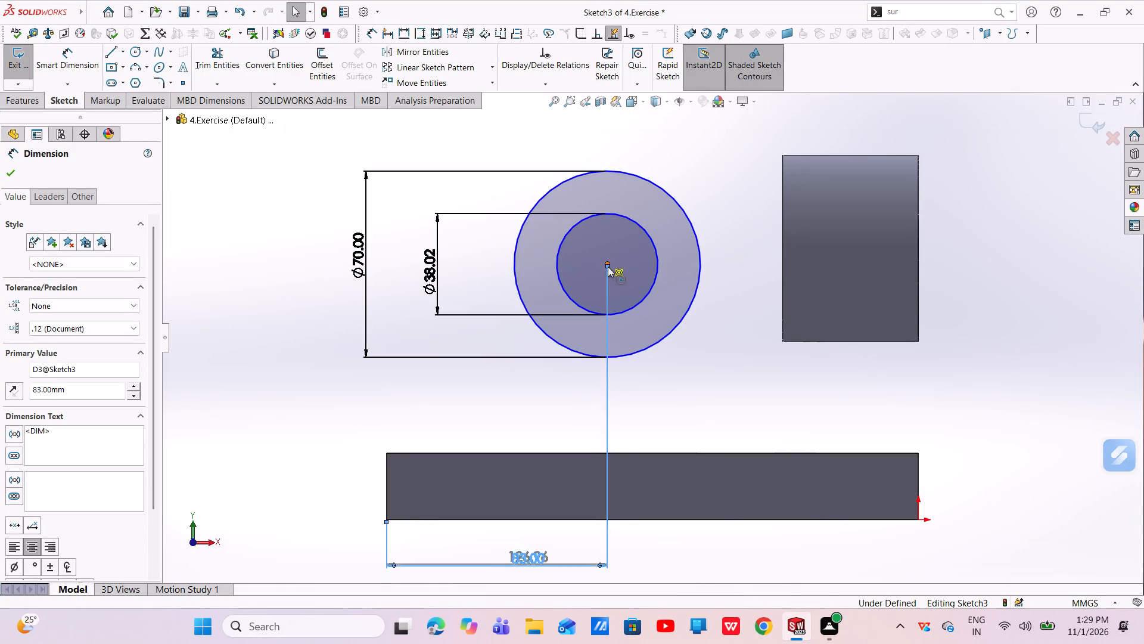
{"action": "key", "text": "Escape"}
{"action": "key", "text": "Escape"}
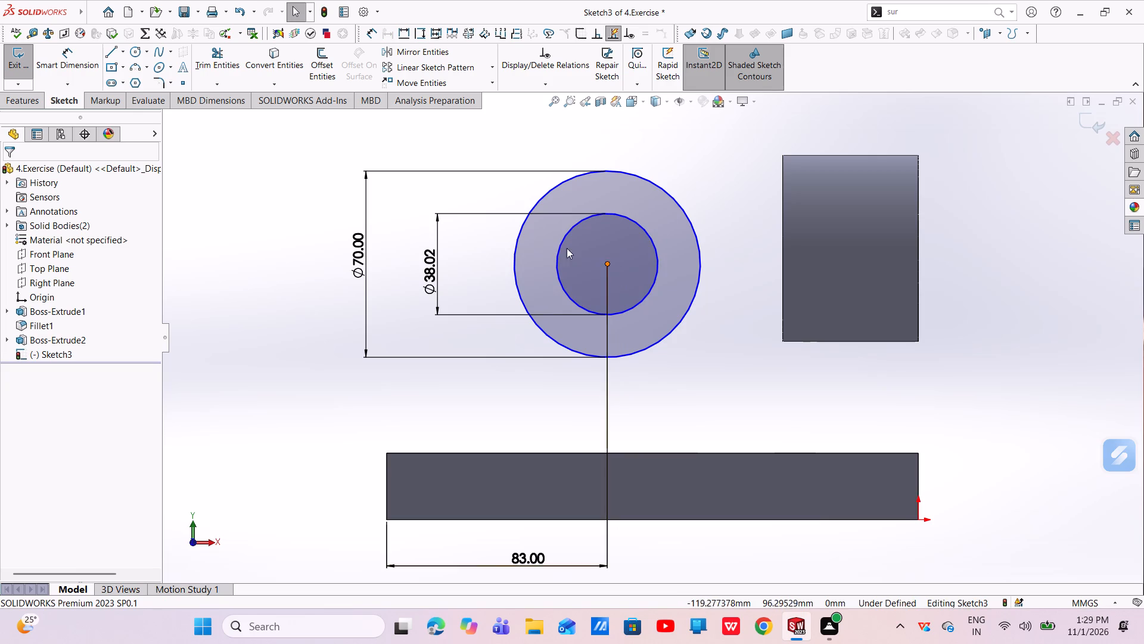
Dimension the circles' centre vertically at 102 mm above the plate's bottom edge.
{"action": "left_click", "coordinate": [63, 55]}
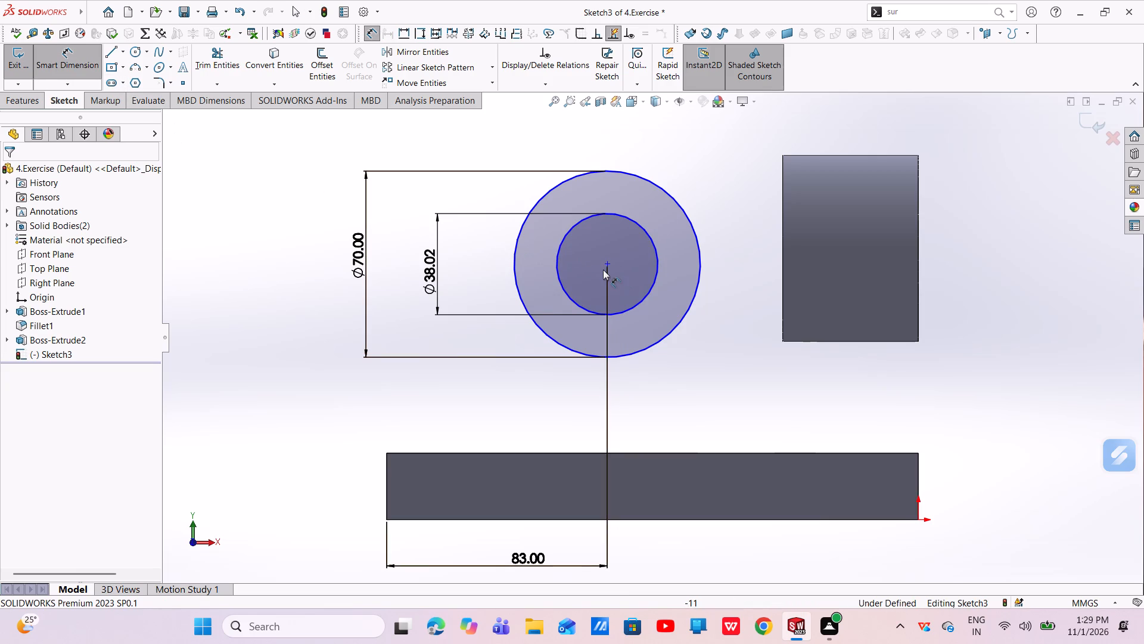
{"action": "left_click", "coordinate": [605, 264]}
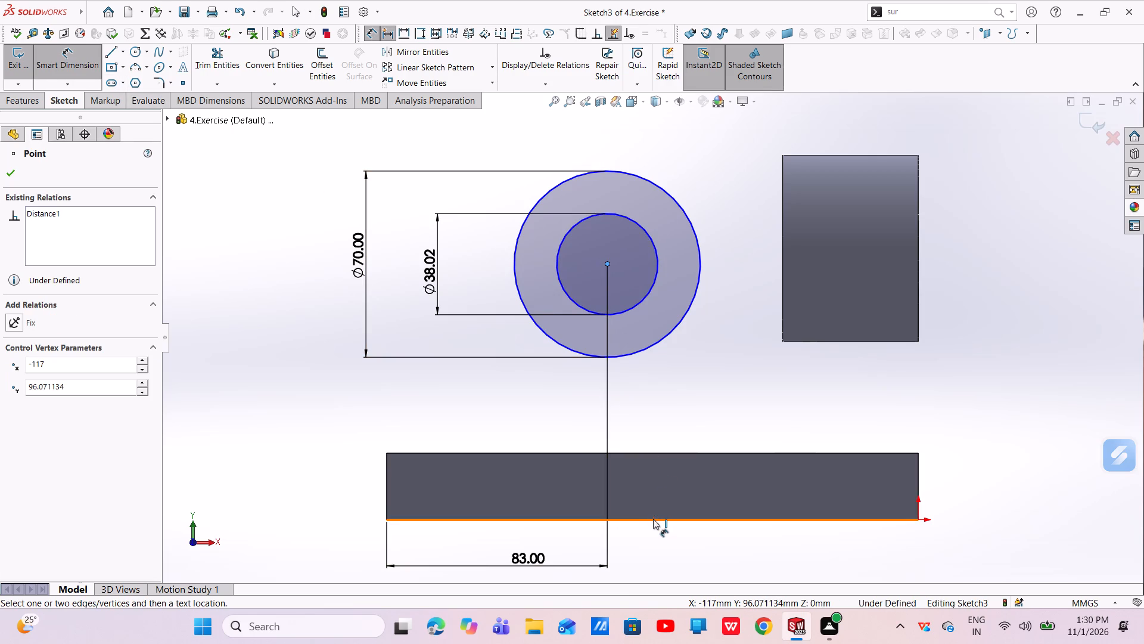
{"action": "left_click", "coordinate": [653, 518]}
{"action": "left_click", "coordinate": [311, 441]}
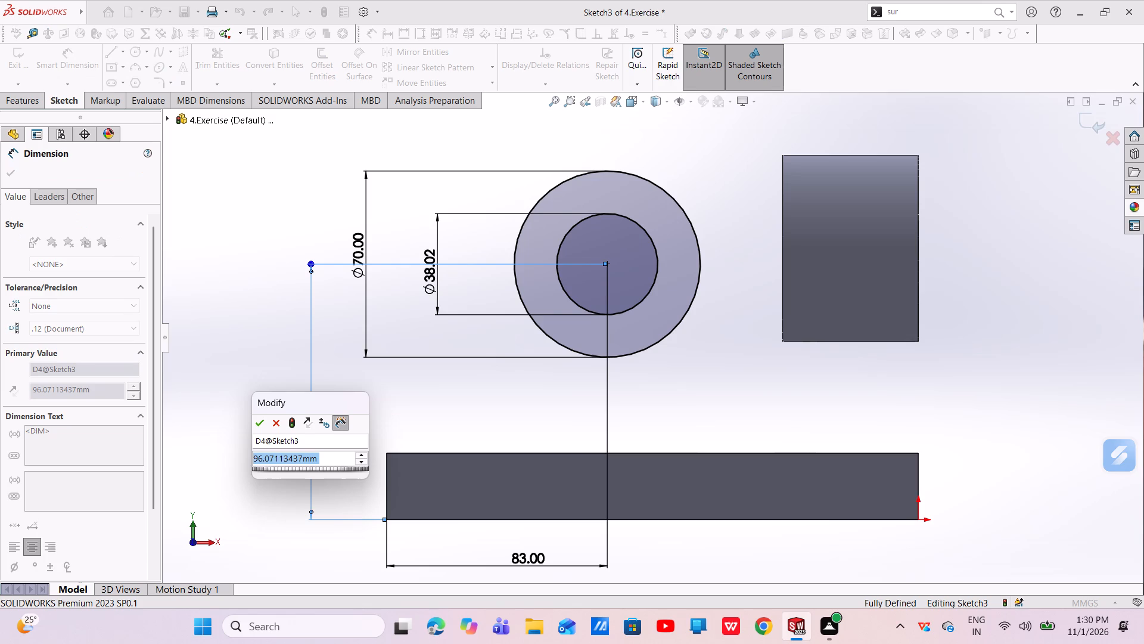
{"action": "key", "text": "BackSpace"}
{"action": "type", "text": "102"}
{"action": "key", "text": "Return"}
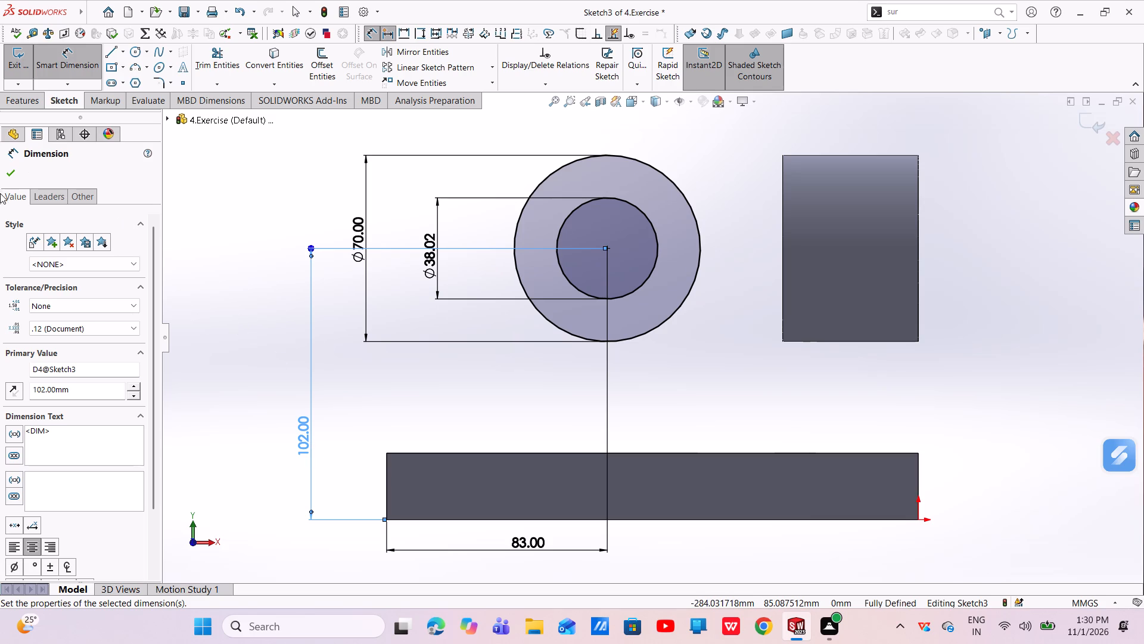
{"action": "left_click", "coordinate": [17, 172]}
Extrude the concentric-circle sketch as a blind boss 114 mm deep, with the direction reversed back over the plate.
{"action": "left_click", "coordinate": [28, 96]}
{"action": "left_click", "coordinate": [27, 80]}
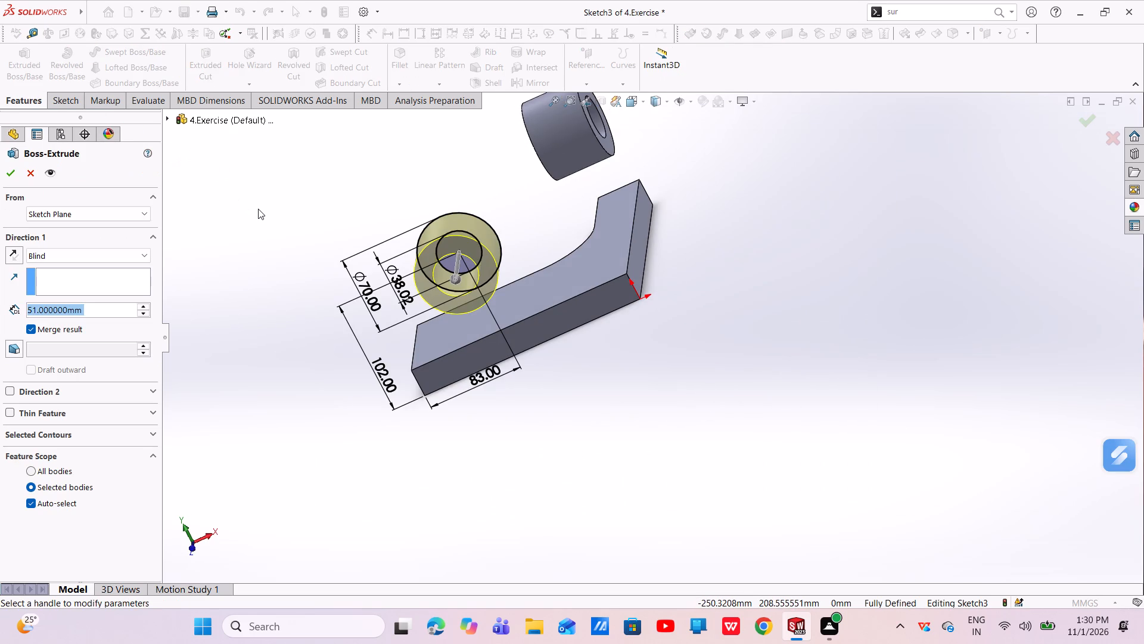
{"action": "key", "text": "BackSpace"}
{"action": "type", "text": "114"}
{"action": "key", "text": "Return"}
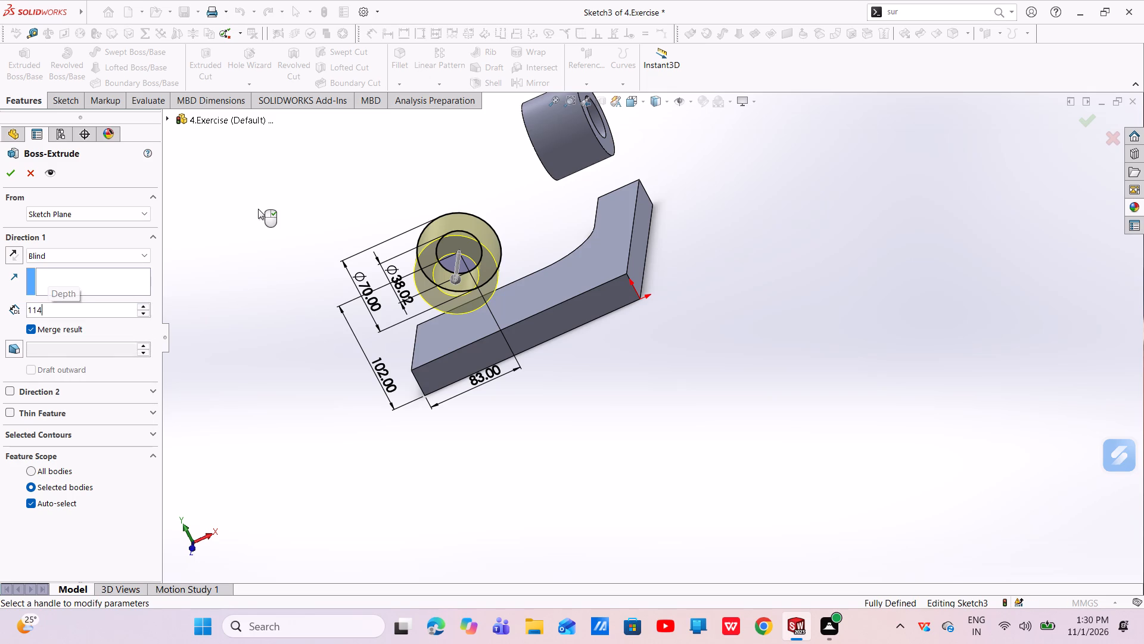
{"action": "left_click", "coordinate": [14, 257]}
{"action": "middle_click_drag", "start_coordinate": [517, 352], "coordinate": [616, 249]}
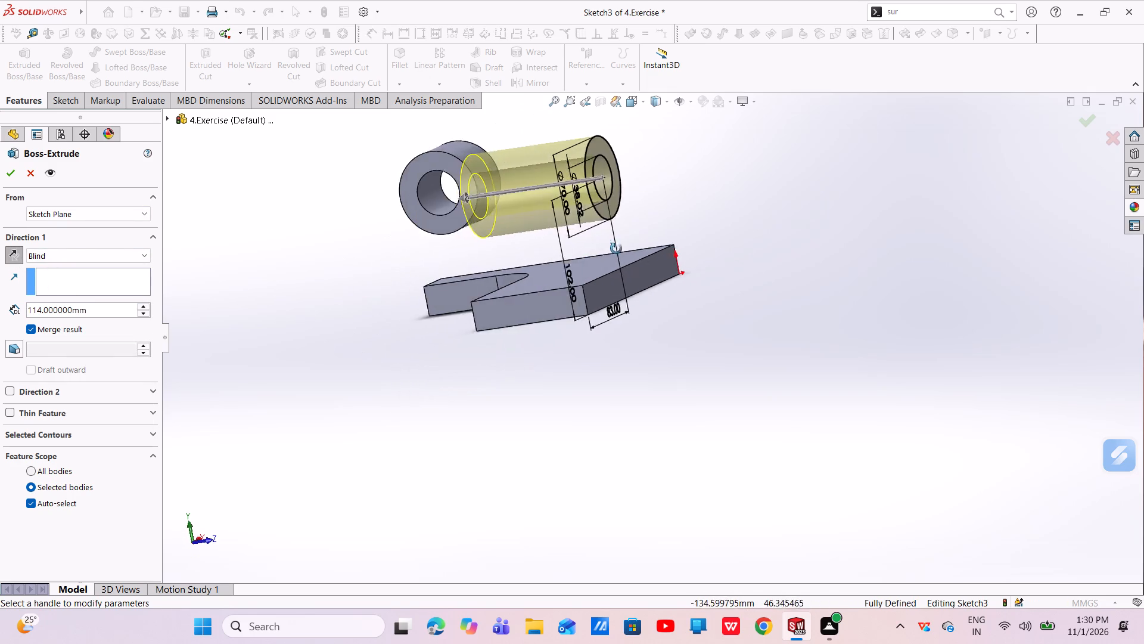
{"action": "middle_click_drag", "start_coordinate": [616, 249], "coordinate": [633, 421]}
{"action": "left_click", "coordinate": [12, 179]}
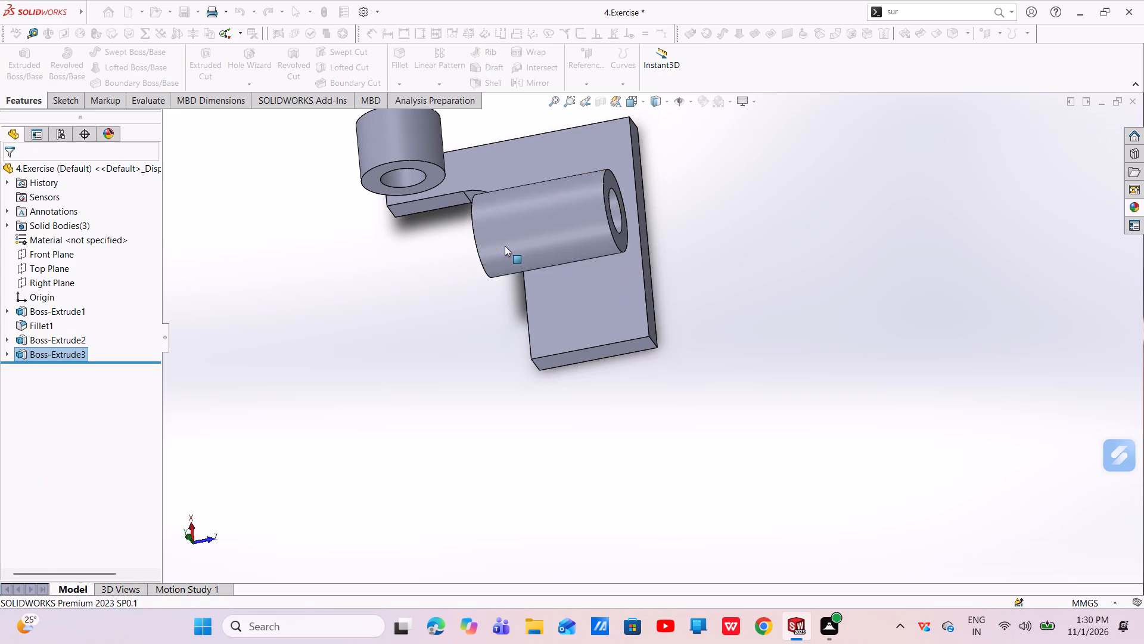
Examine the base plate and both hollow cylindrical bosses from several angles.
{"action": "scroll", "coordinate": [508, 244], "scroll_direction": "down", "scroll_amount": 3}
{"action": "scroll", "coordinate": [508, 243], "scroll_direction": "up", "scroll_amount": 6}
{"action": "middle_click_drag", "start_coordinate": [564, 289], "coordinate": [735, 167]}
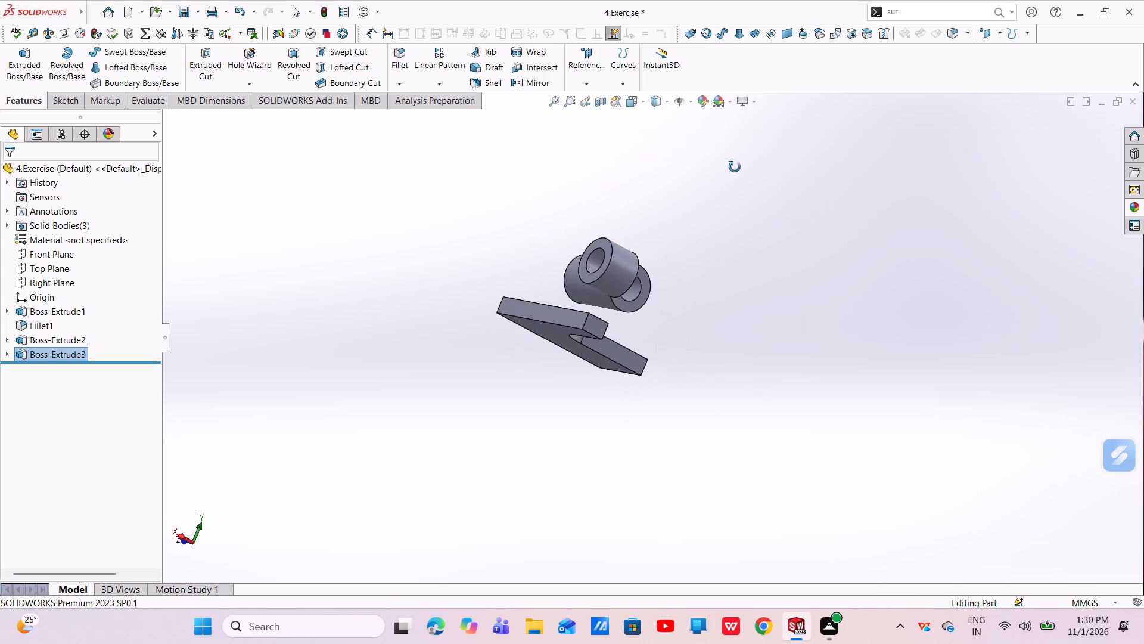
{"action": "middle_click_drag", "start_coordinate": [735, 167], "coordinate": [654, 174]}
{"action": "scroll", "coordinate": [645, 314], "scroll_direction": "down", "scroll_amount": 5}
{"action": "middle_click_drag", "start_coordinate": [623, 332], "coordinate": [545, 315]}
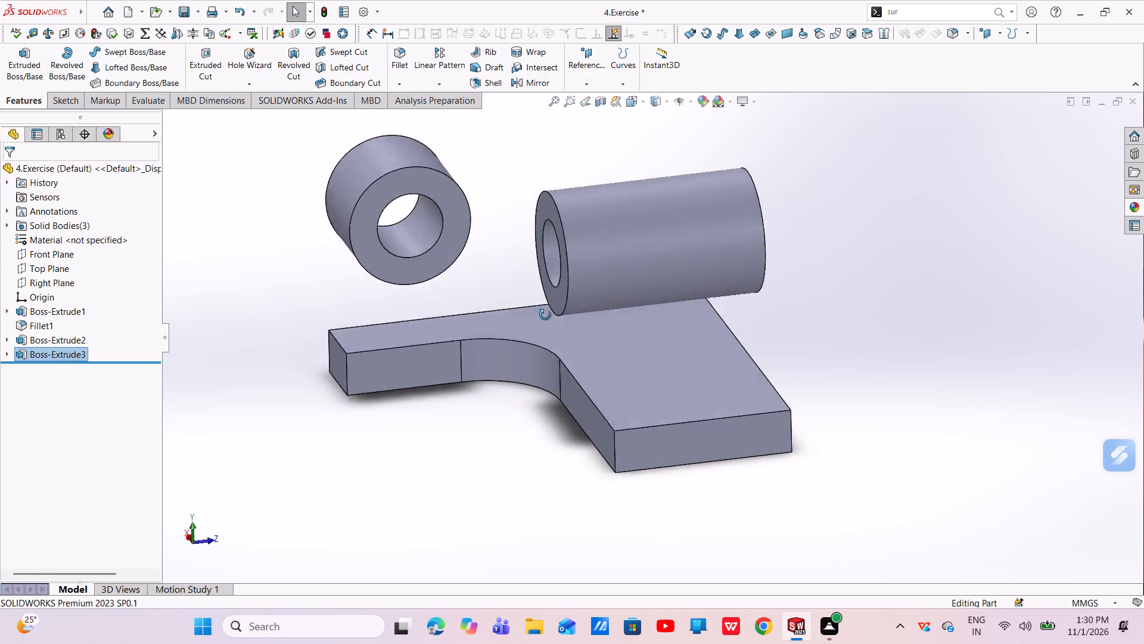
{"action": "middle_click_drag", "start_coordinate": [545, 315], "coordinate": [670, 211]}
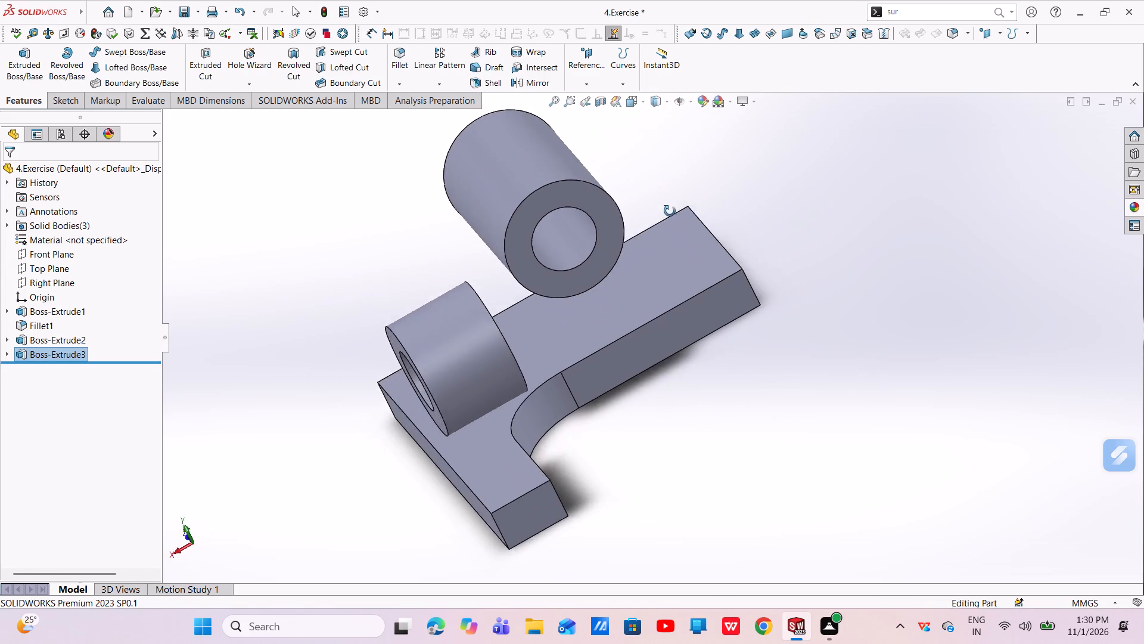
{"action": "middle_click_drag", "start_coordinate": [670, 211], "coordinate": [671, 265]}
{"action": "scroll", "coordinate": [671, 265], "scroll_direction": "up", "scroll_amount": 3}
{"action": "middle_click_drag", "start_coordinate": [692, 317], "coordinate": [680, 329]}
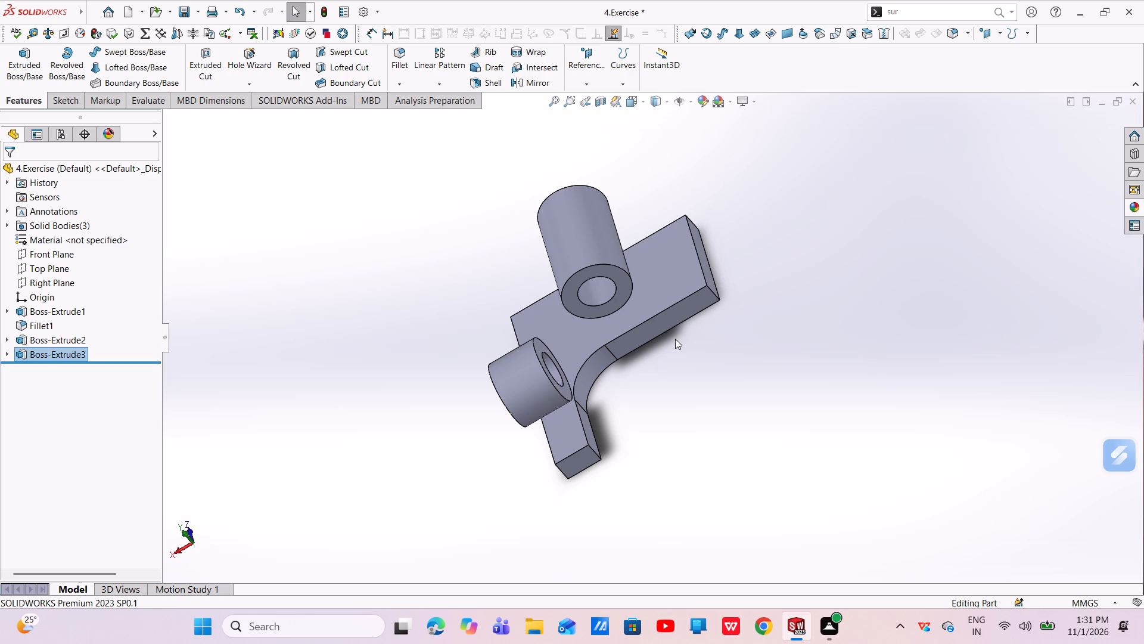
{"action": "middle_click_drag", "start_coordinate": [606, 451], "coordinate": [717, 432]}
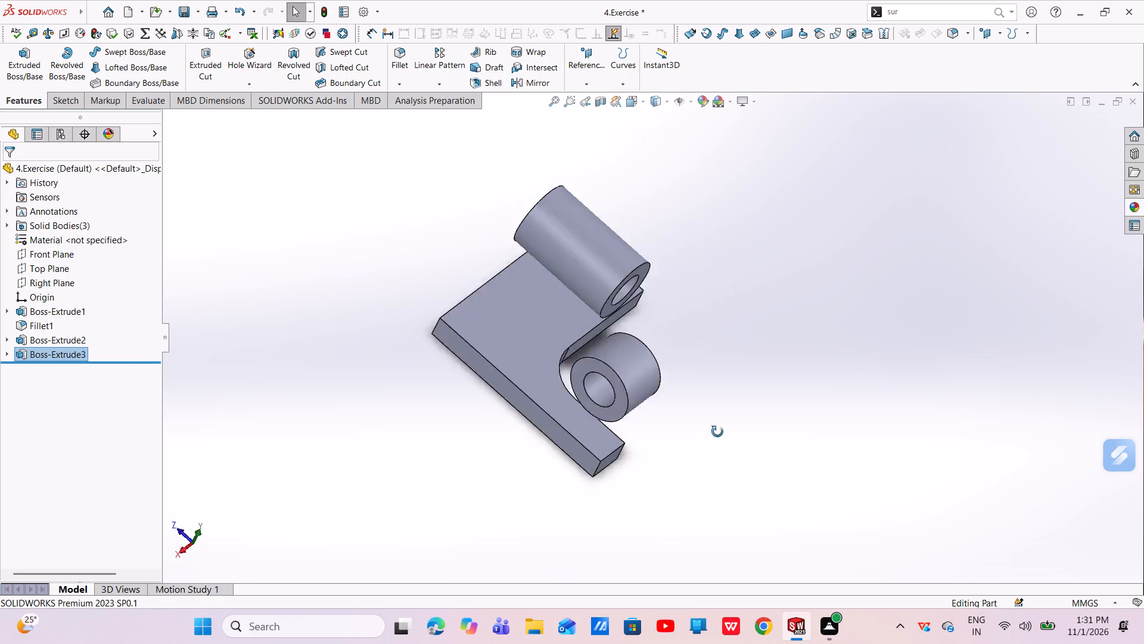
{"action": "middle_click_drag", "start_coordinate": [717, 432], "coordinate": [827, 538]}
{"action": "middle_click_drag", "start_coordinate": [656, 393], "coordinate": [643, 442]}
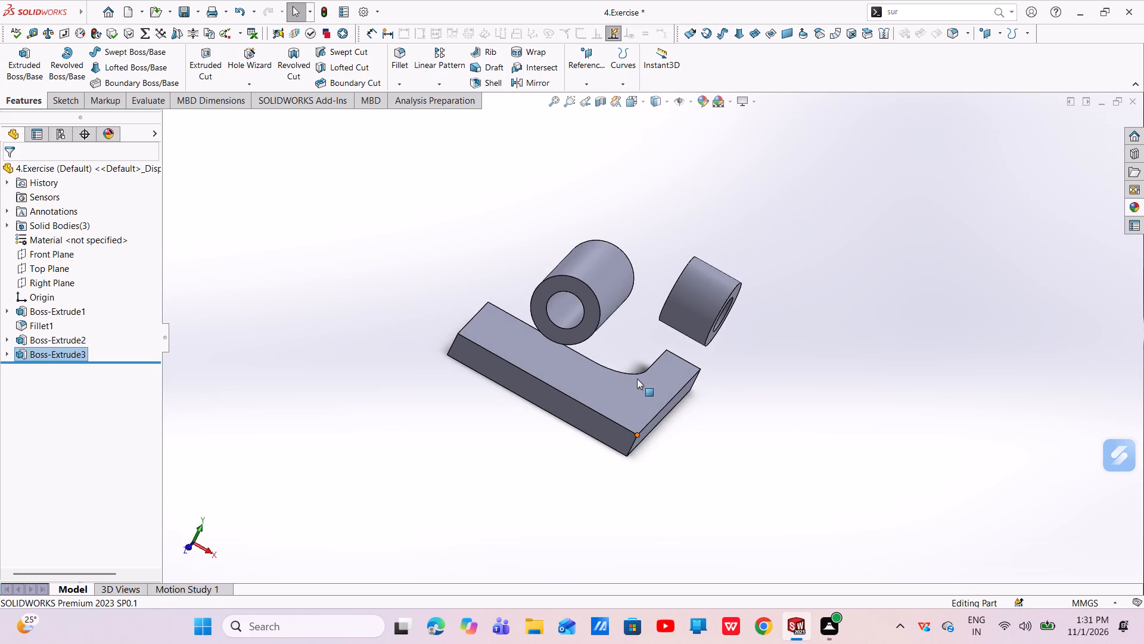
{"action": "scroll", "coordinate": [637, 379], "scroll_direction": "down", "scroll_amount": 4}
{"action": "middle_click_drag", "start_coordinate": [635, 386], "coordinate": [623, 419]}
{"action": "scroll", "coordinate": [626, 422], "scroll_direction": "up", "scroll_amount": 1}
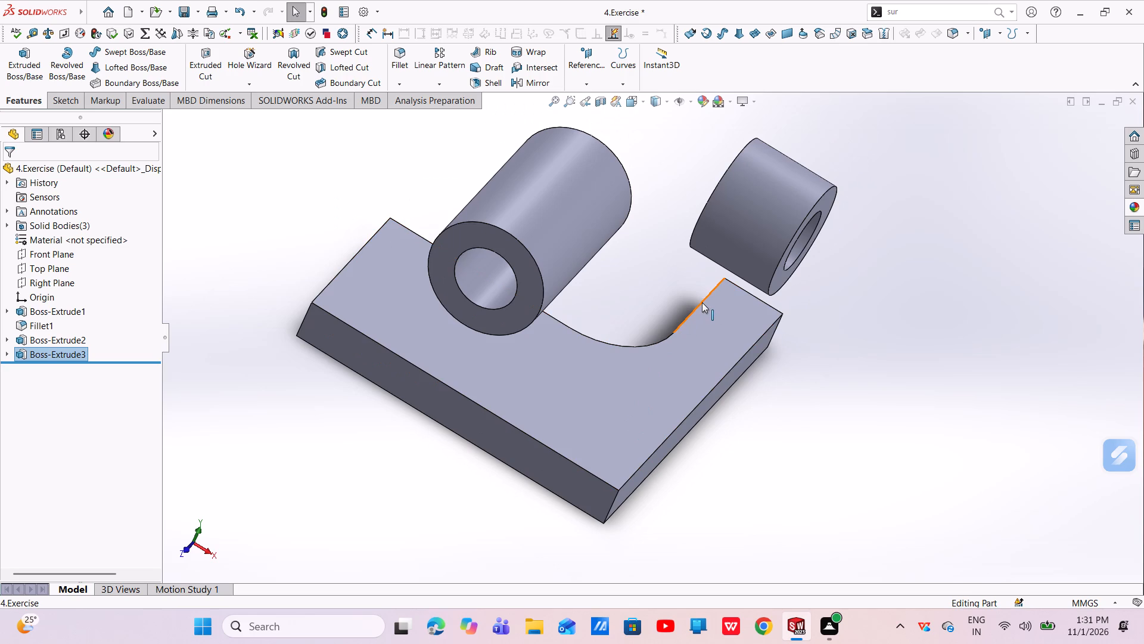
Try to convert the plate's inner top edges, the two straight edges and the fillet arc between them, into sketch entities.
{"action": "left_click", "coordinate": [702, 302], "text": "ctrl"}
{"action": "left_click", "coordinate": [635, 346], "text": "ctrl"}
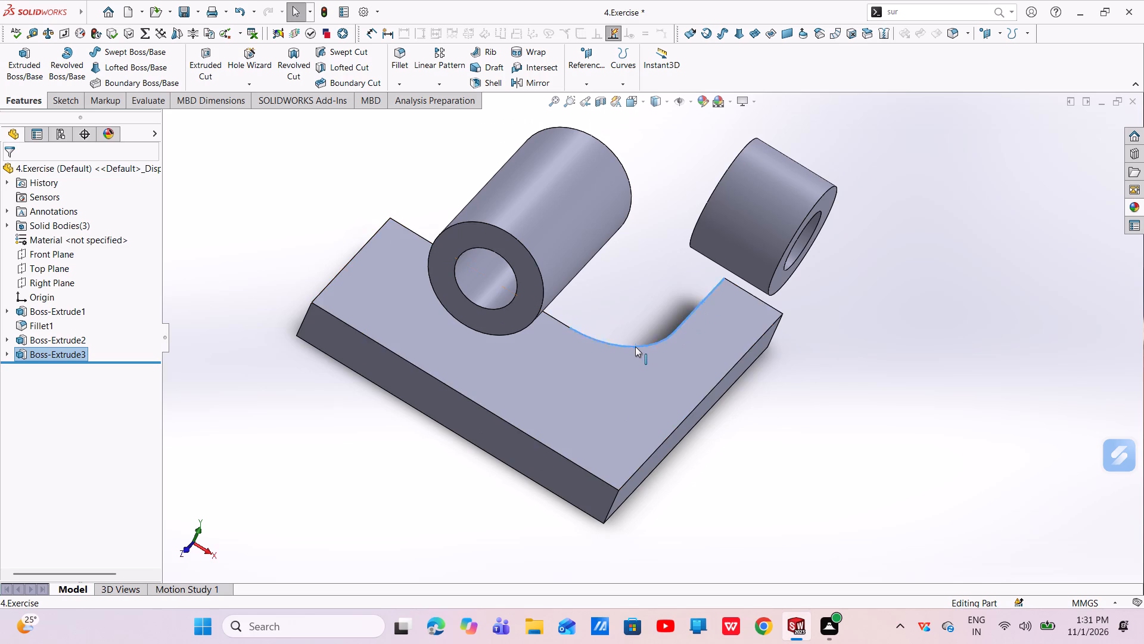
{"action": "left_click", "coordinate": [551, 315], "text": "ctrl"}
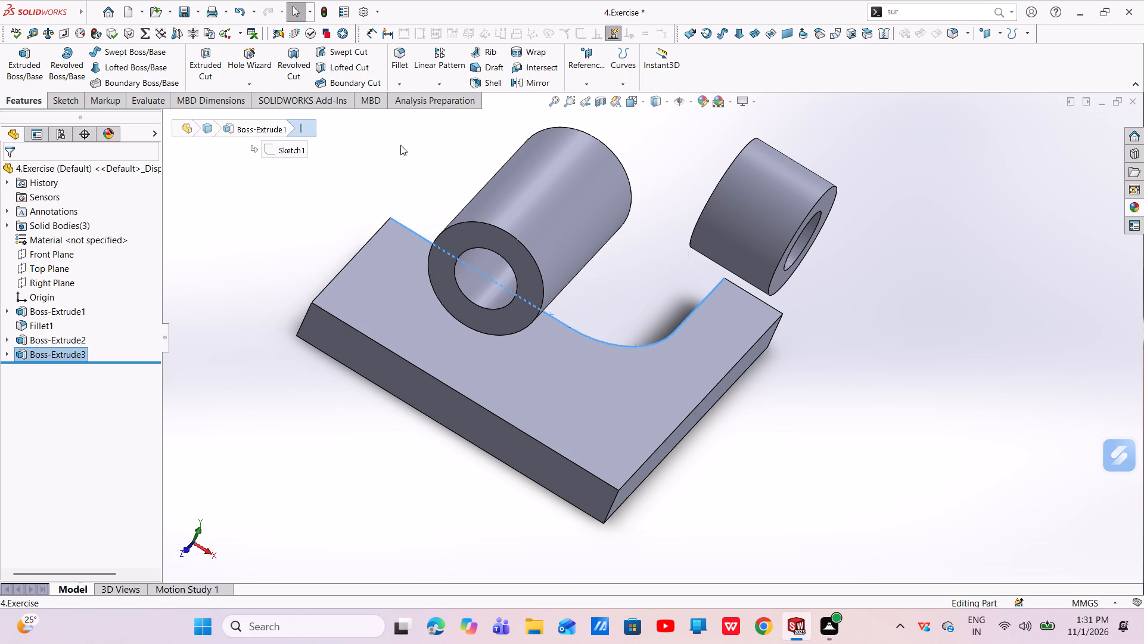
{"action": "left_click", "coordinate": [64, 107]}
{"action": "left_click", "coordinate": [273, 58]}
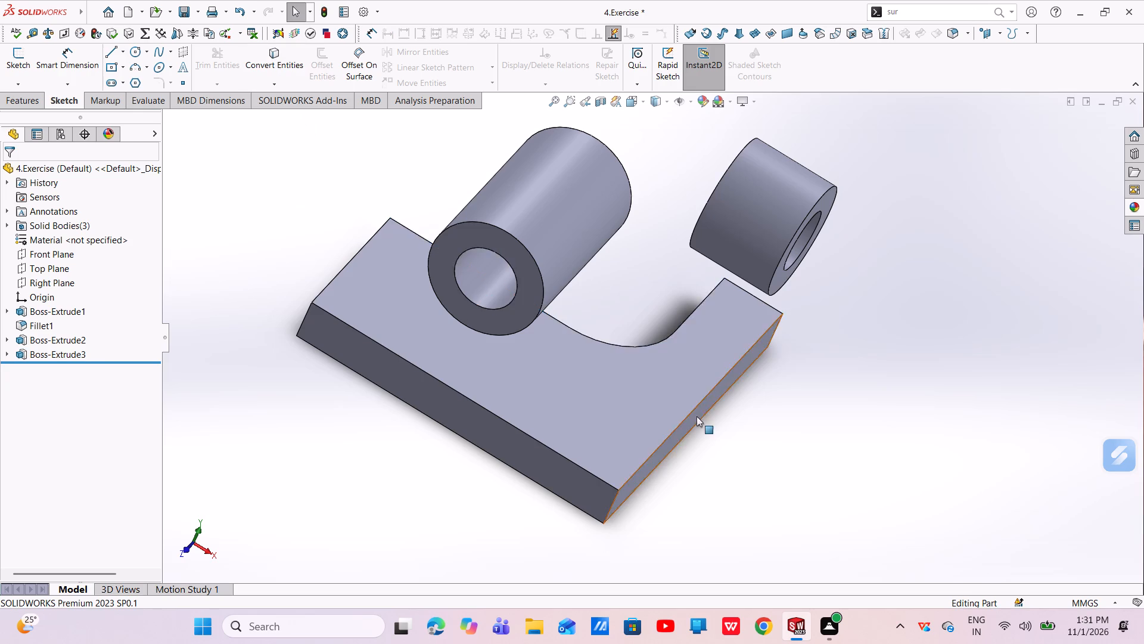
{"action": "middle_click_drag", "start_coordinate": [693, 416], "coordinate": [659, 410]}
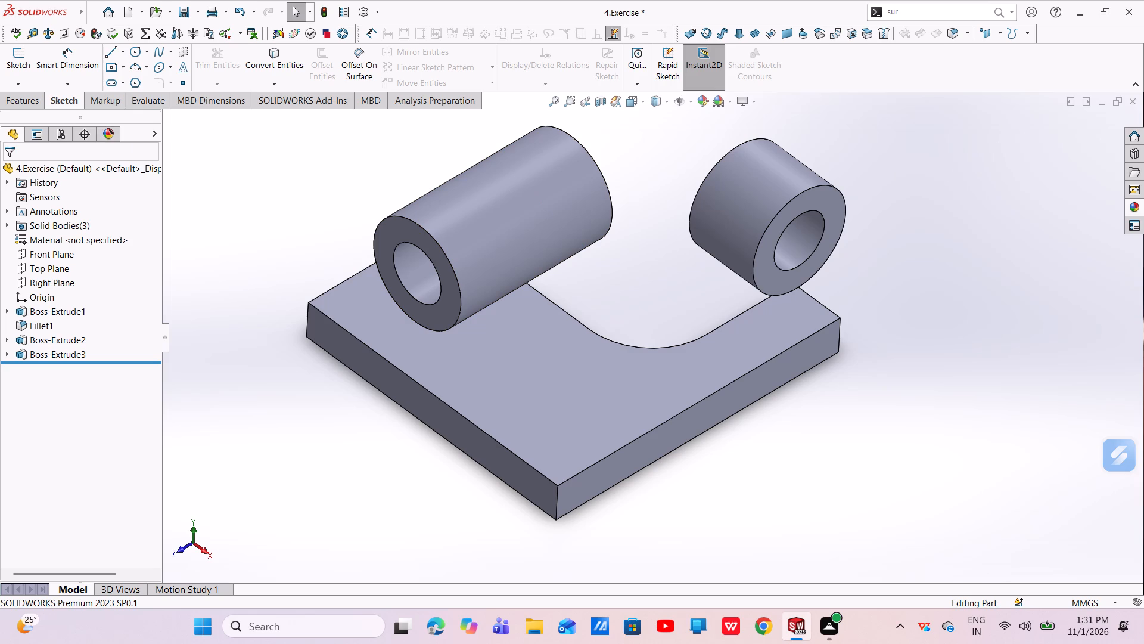
Start a new sketch on the top face of the L-shaped base plate.
{"action": "left_click", "coordinate": [17, 108]}
{"action": "left_click", "coordinate": [74, 104]}
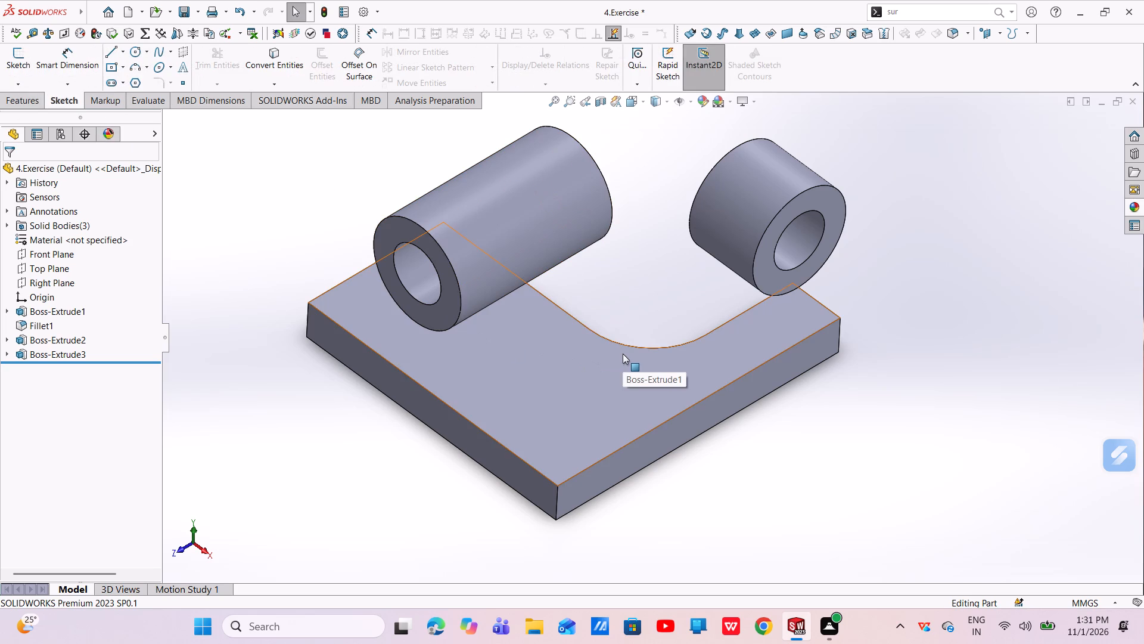
{"action": "middle_click_drag", "start_coordinate": [621, 356], "coordinate": [613, 398]}
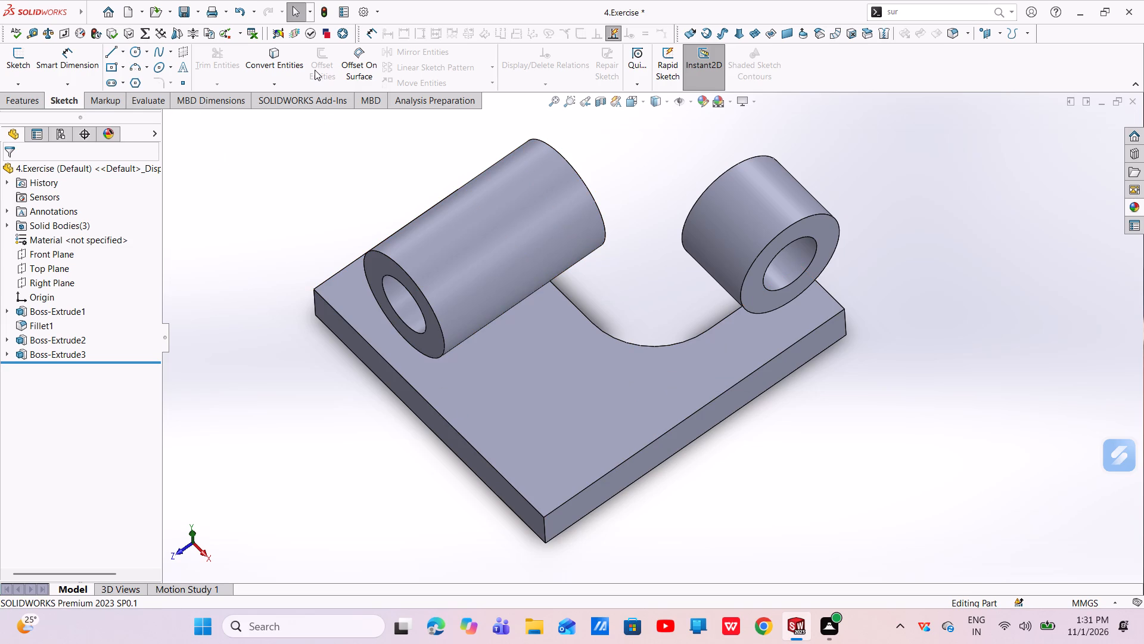
{"action": "left_click", "coordinate": [557, 404]}
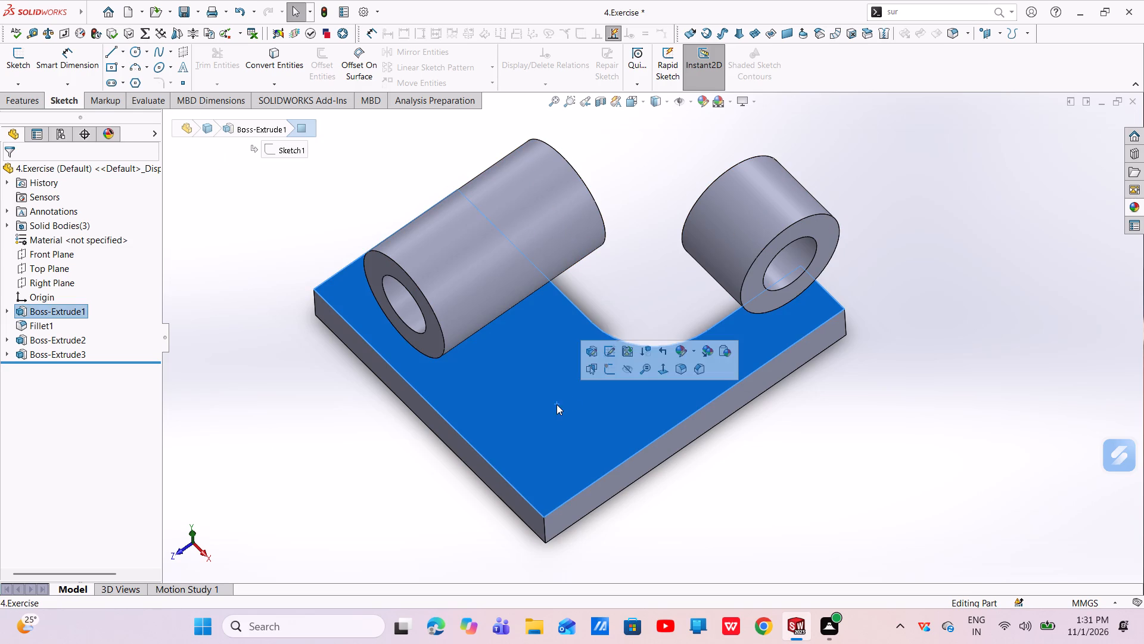
{"action": "left_click", "coordinate": [610, 369]}
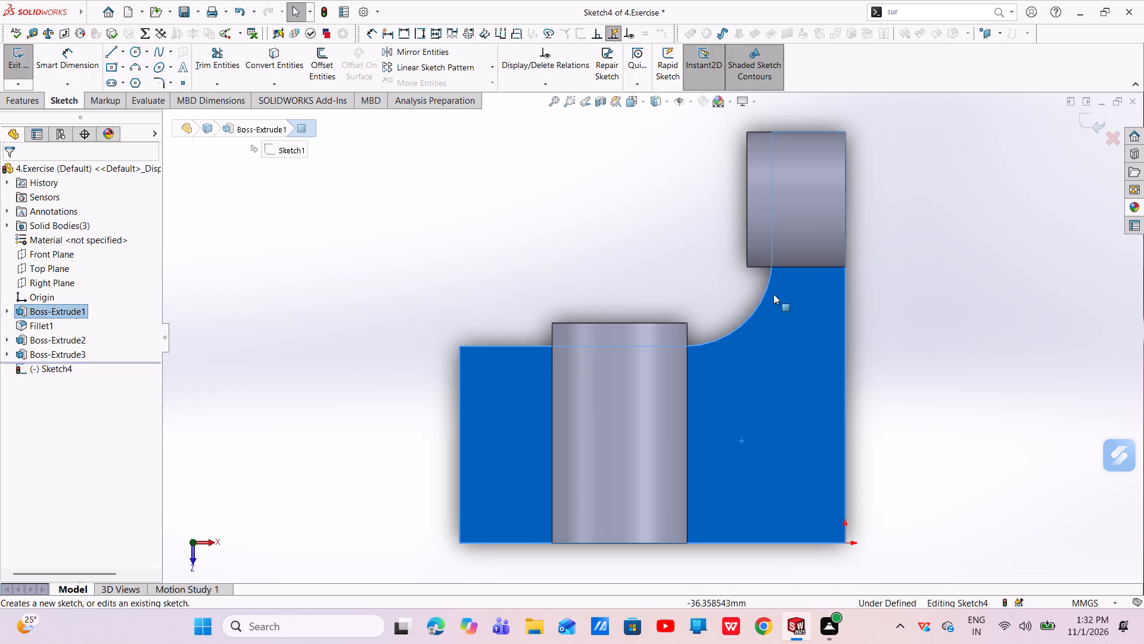
Offset the plate's two straight inner edges and the fillet arc by 19 mm, reversed so the offset lies on the plate.
{"action": "left_click", "coordinate": [764, 295]}
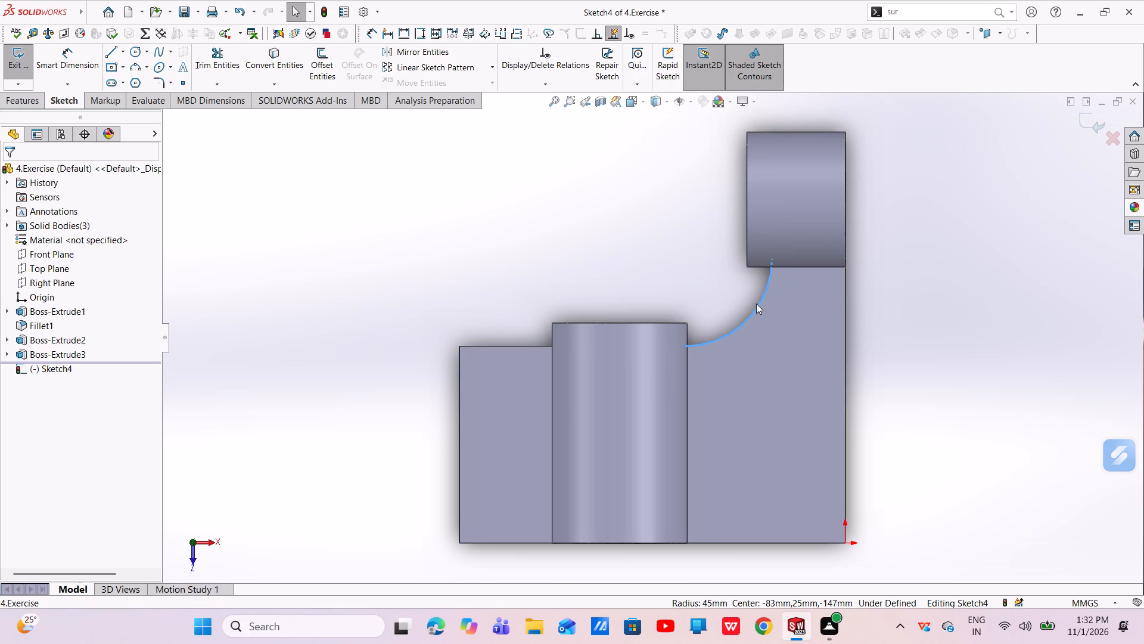
{"action": "middle_click_drag", "start_coordinate": [756, 304], "coordinate": [735, 247]}
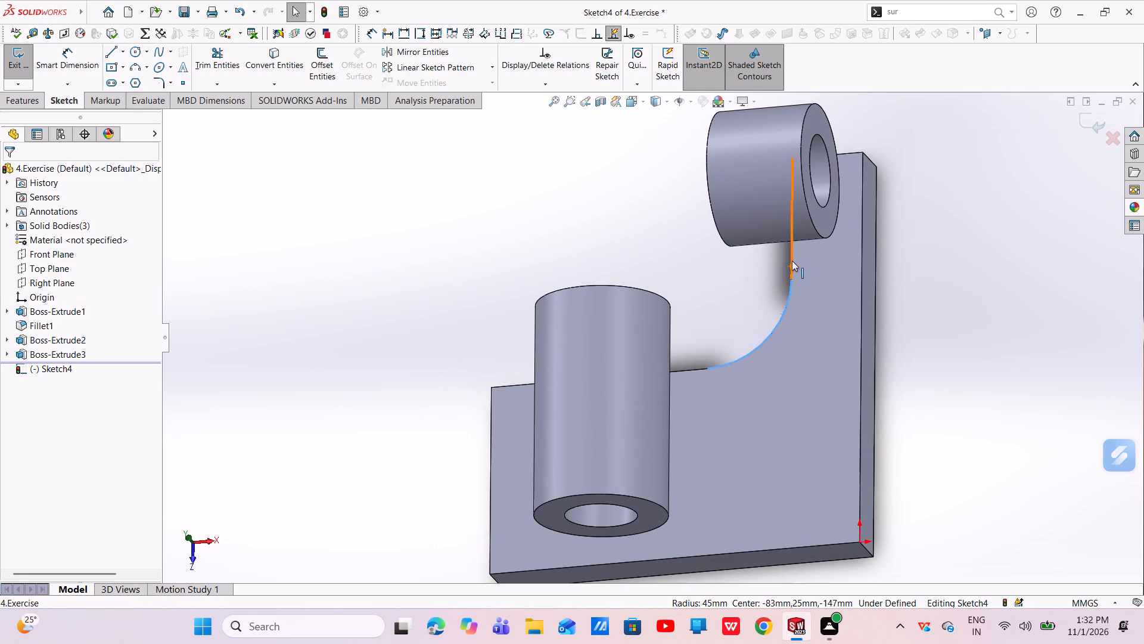
{"action": "left_click", "coordinate": [792, 260], "text": "ctrl"}
{"action": "left_click", "coordinate": [689, 370], "text": "ctrl"}
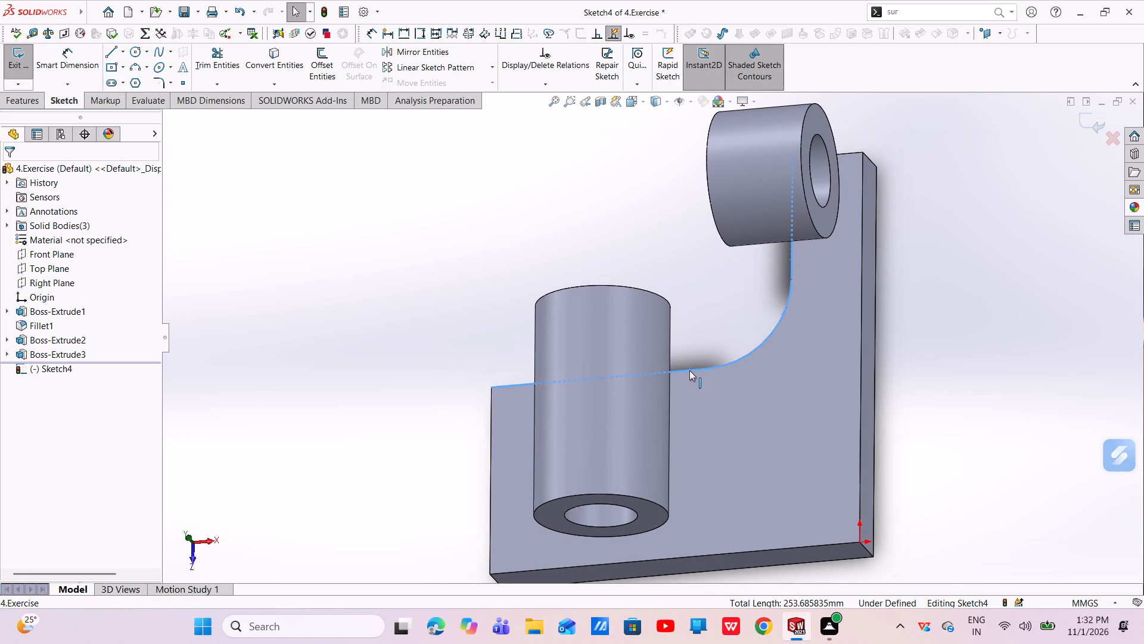
{"action": "left_click", "coordinate": [318, 69]}
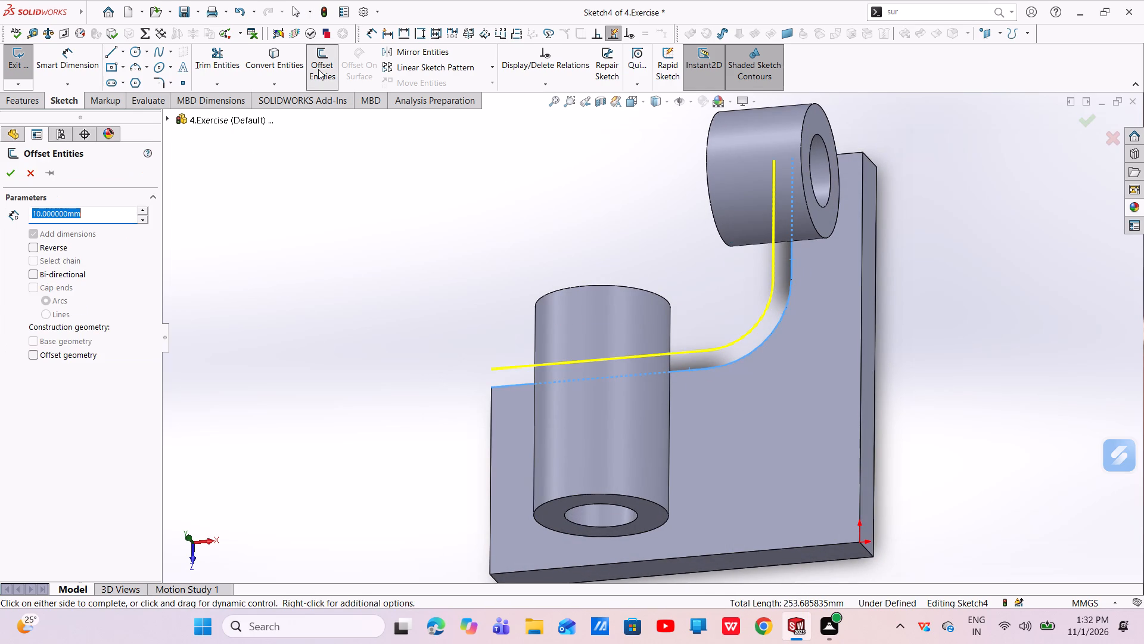
{"action": "left_click", "coordinate": [35, 246]}
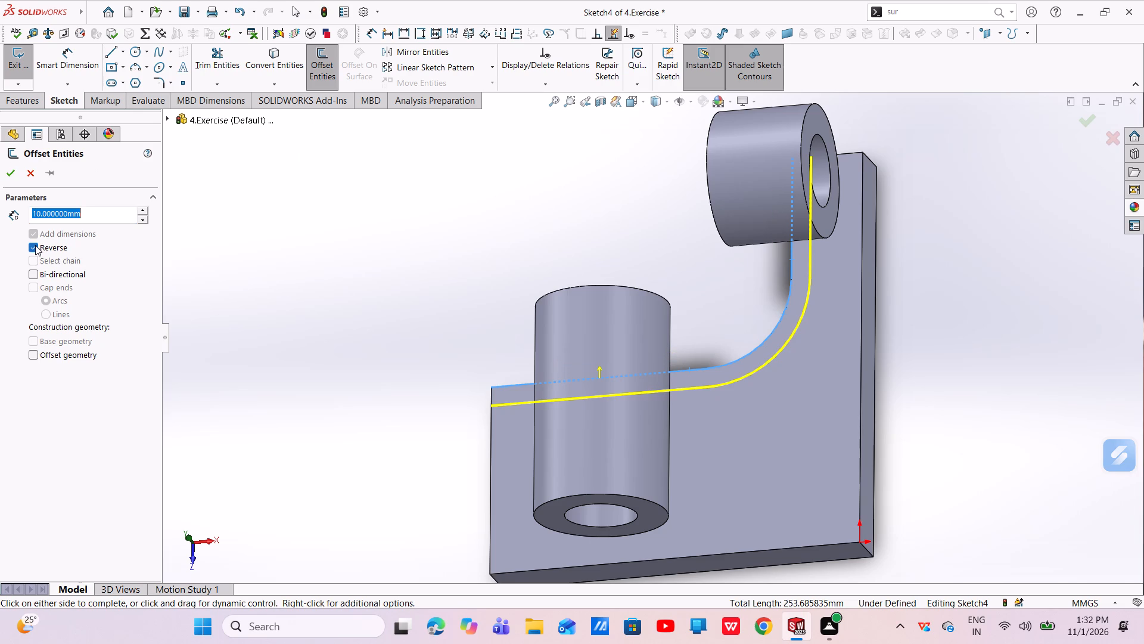
{"action": "key", "text": "BackSpace"}
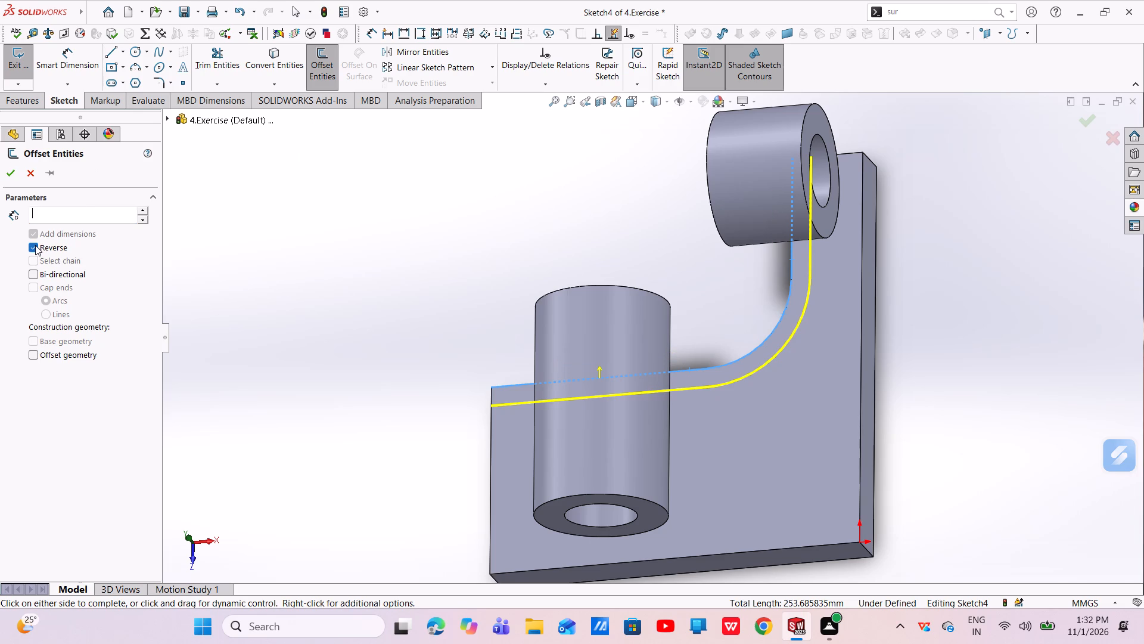
{"action": "type", "text": "19"}
{"action": "key", "text": "Return"}
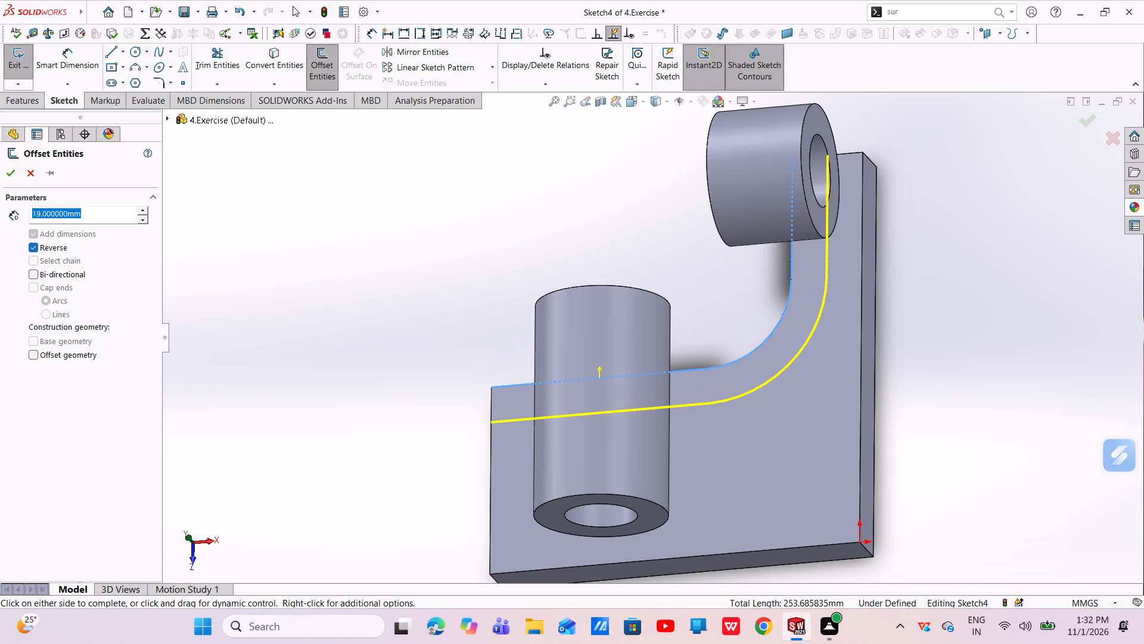
{"action": "left_click", "coordinate": [10, 176]}
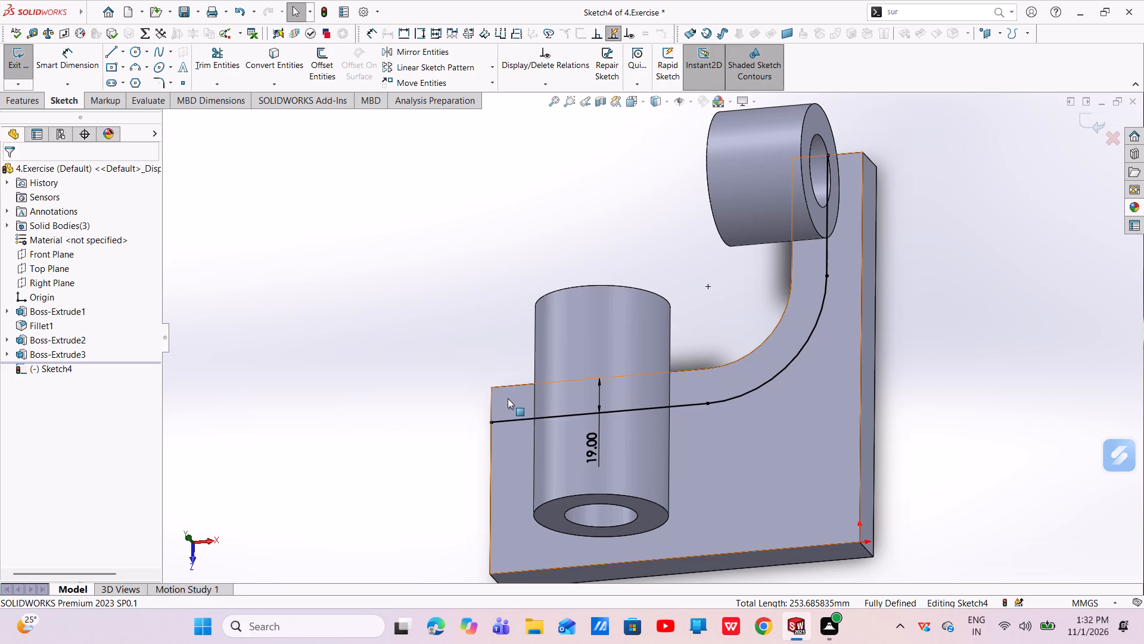
Convert the plate's two straight inner edges and the fillet arc between them into sketch entities.
{"action": "left_click", "coordinate": [790, 262]}
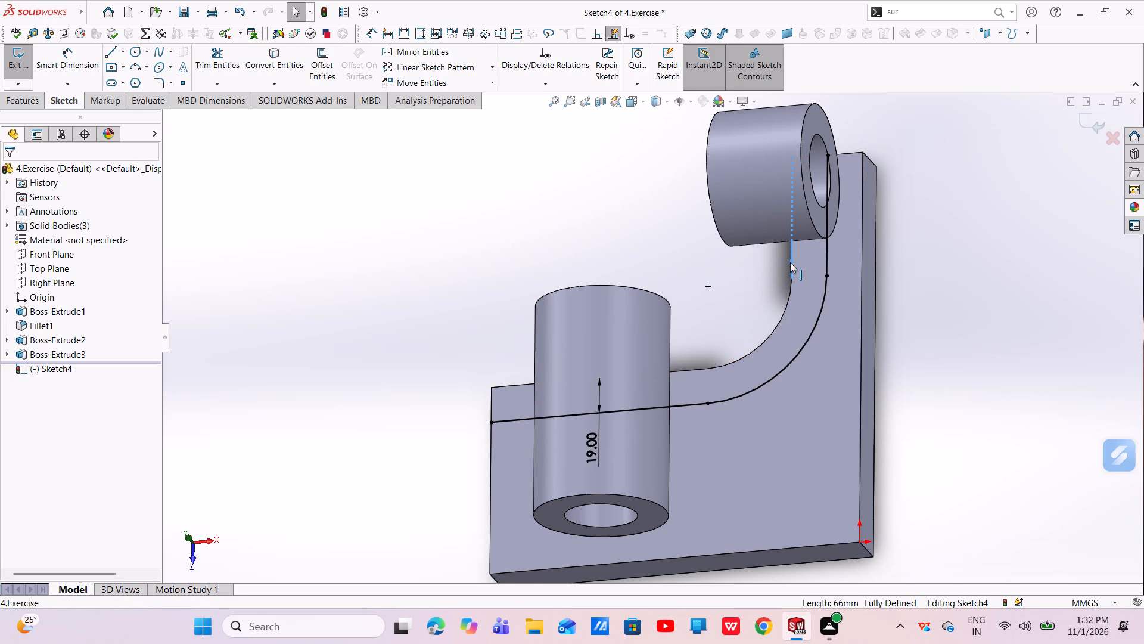
{"action": "left_click", "coordinate": [779, 323], "text": "ctrl"}
{"action": "left_click", "coordinate": [694, 369], "text": "ctrl"}
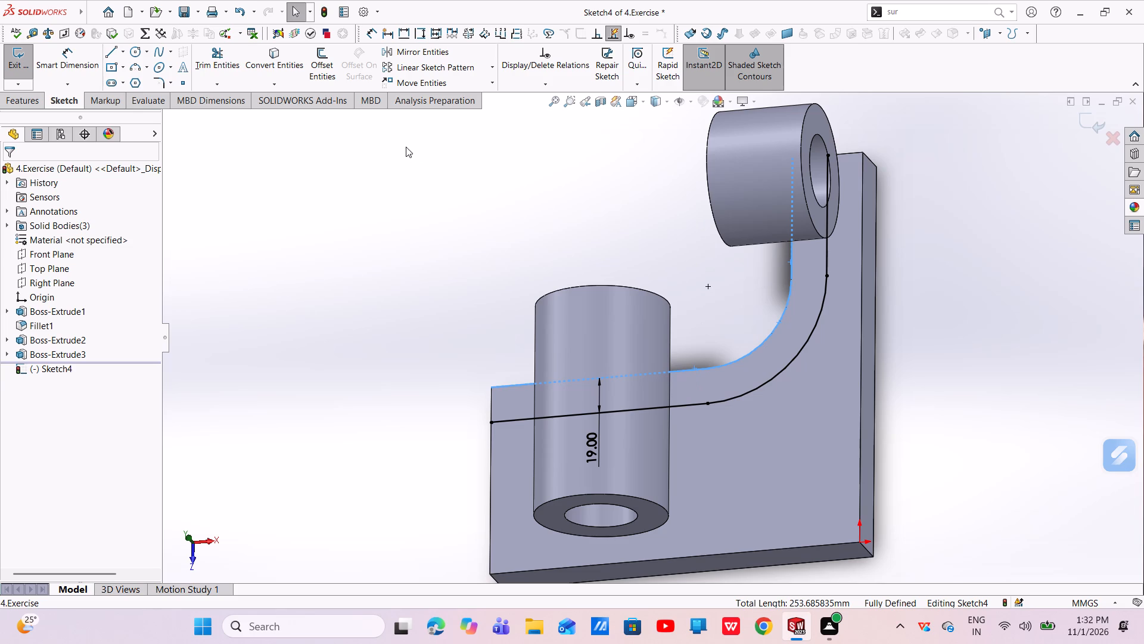
{"action": "left_click", "coordinate": [275, 62]}
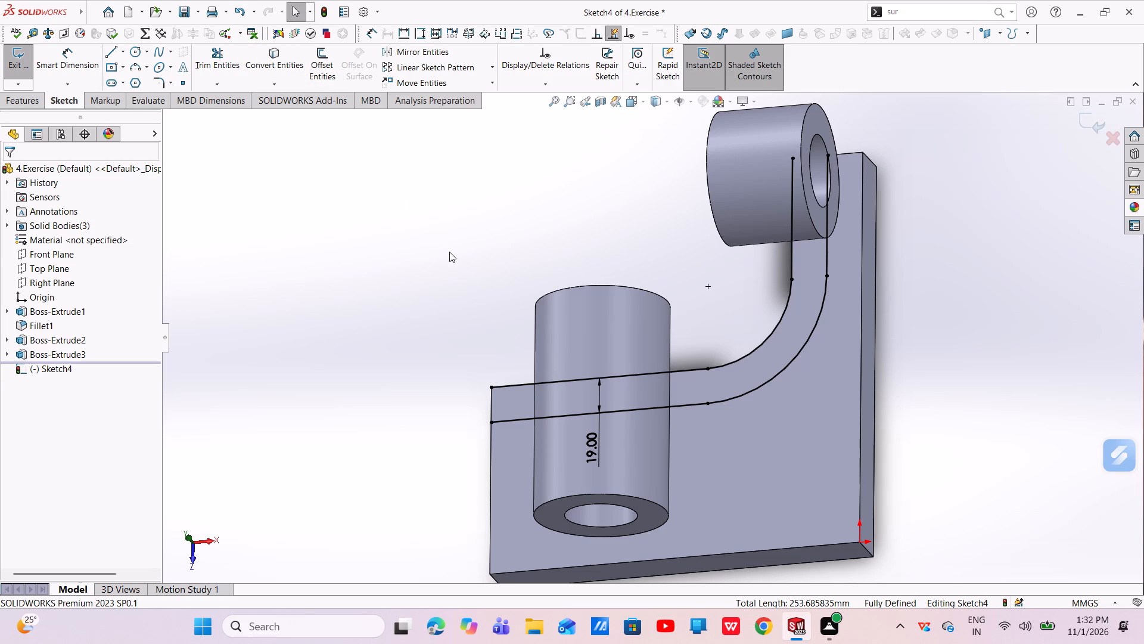
Close both open ends of the band between the converted edges and their offset with straight 19 mm lines.
{"action": "left_click", "coordinate": [108, 51]}
{"action": "left_click", "coordinate": [490, 387]}
{"action": "left_click", "coordinate": [489, 423]}
{"action": "right_click", "coordinate": [489, 423]}
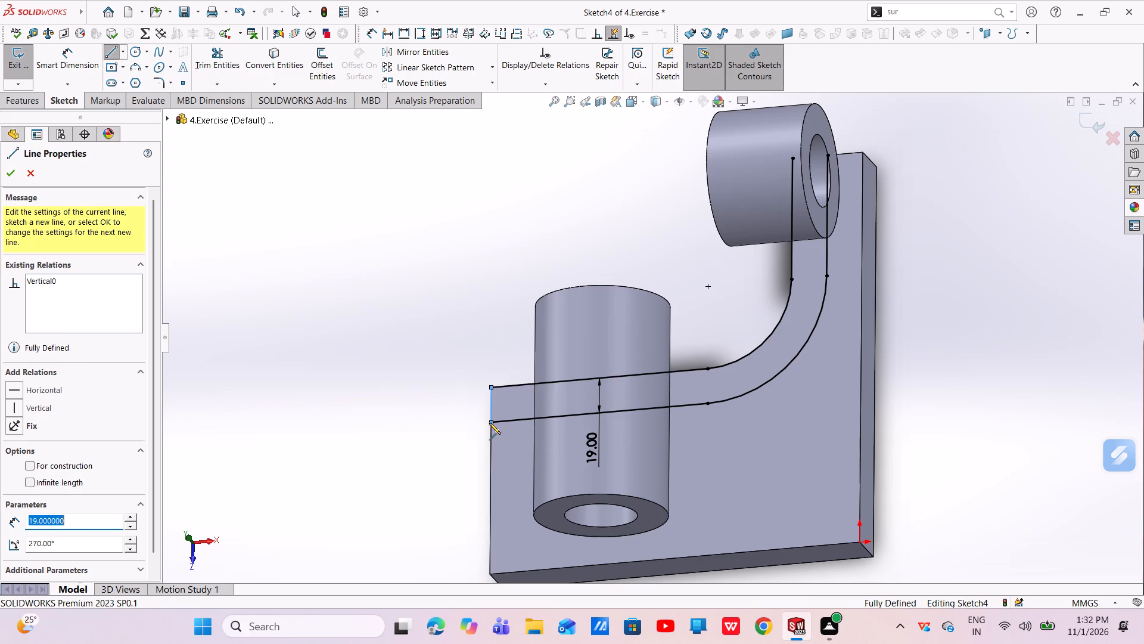
{"action": "left_click", "coordinate": [508, 430]}
{"action": "scroll", "coordinate": [508, 419], "scroll_direction": "up", "scroll_amount": 3}
{"action": "middle_click_drag", "start_coordinate": [671, 383], "coordinate": [620, 504]}
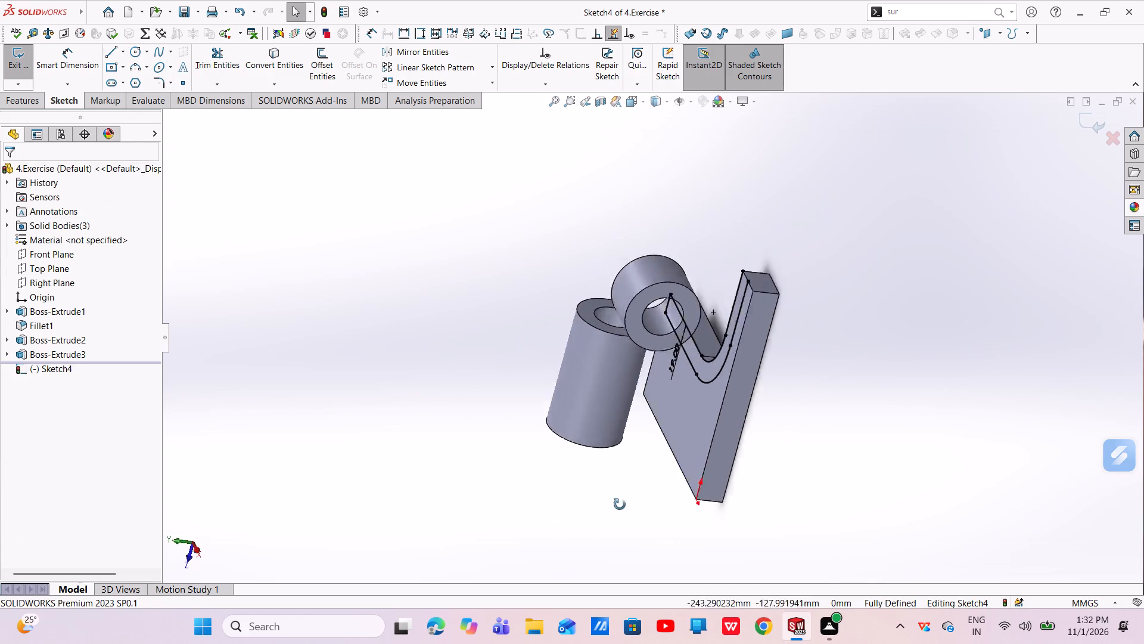
{"action": "middle_click_drag", "start_coordinate": [620, 504], "coordinate": [653, 541]}
{"action": "scroll", "coordinate": [910, 191], "scroll_direction": "down", "scroll_amount": 5}
{"action": "middle_click_drag", "start_coordinate": [577, 546], "coordinate": [571, 522]}
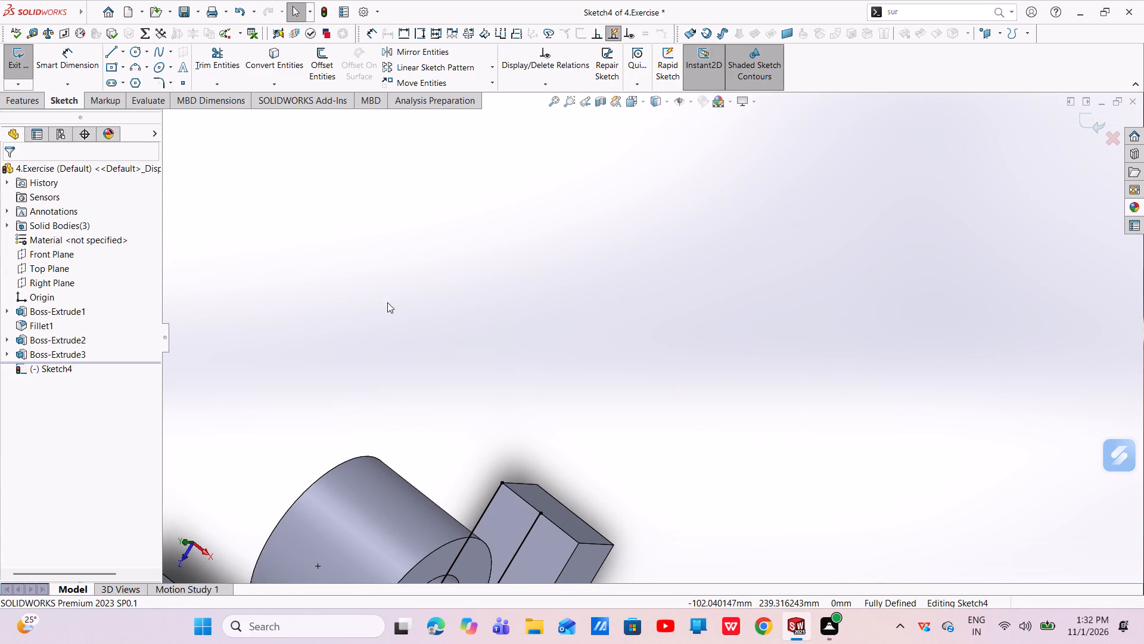
{"action": "left_click", "coordinate": [119, 56]}
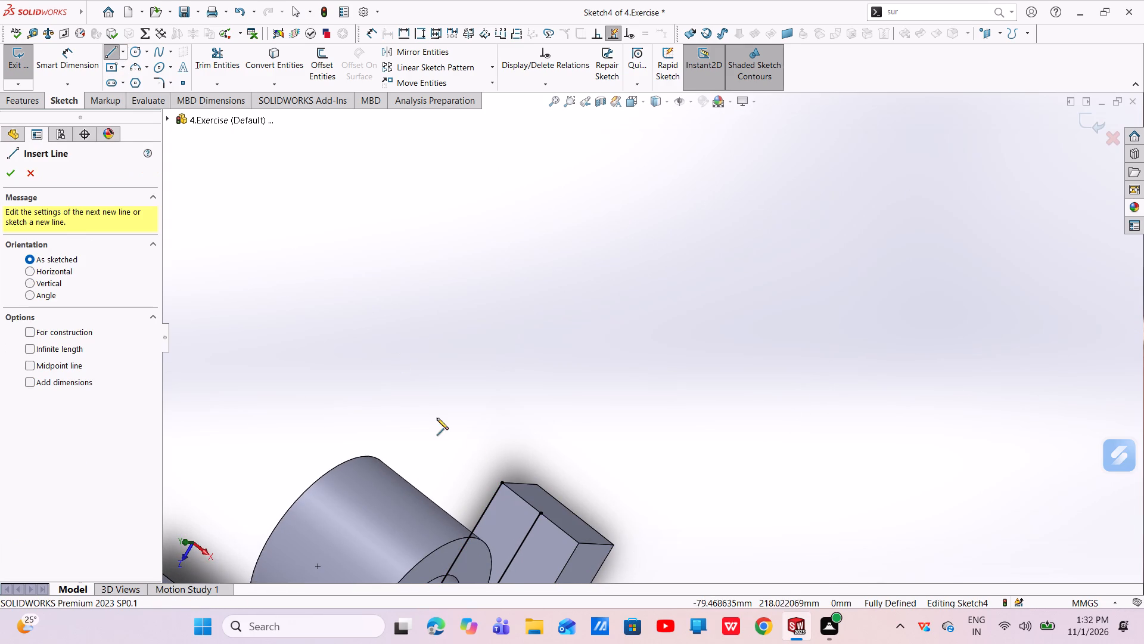
{"action": "left_click", "coordinate": [502, 480]}
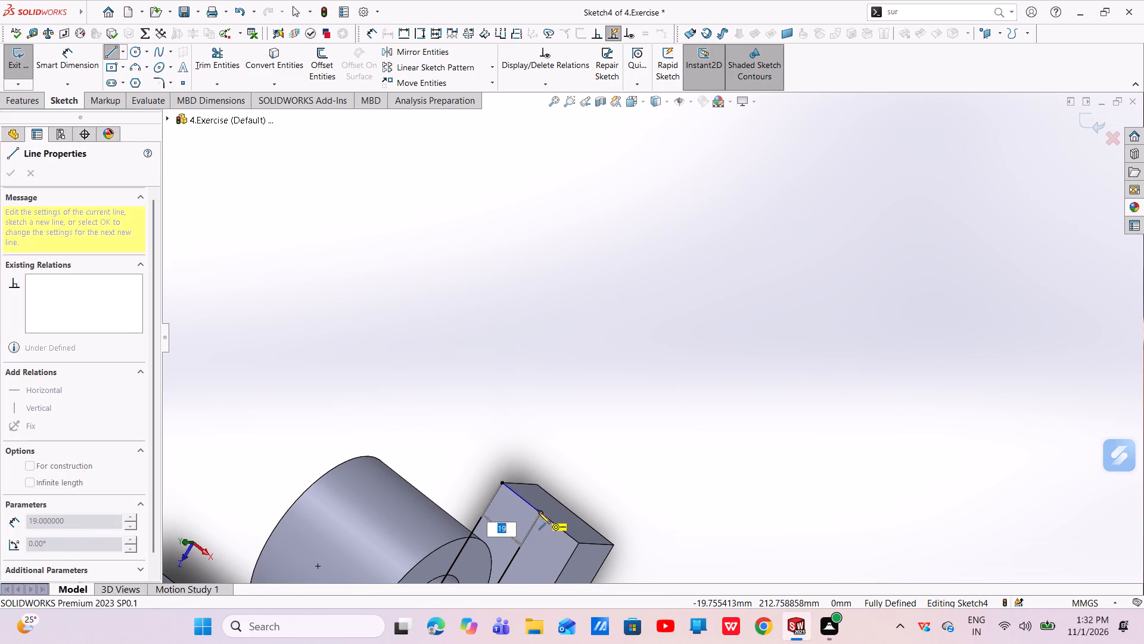
{"action": "left_click", "coordinate": [539, 512]}
{"action": "right_click", "coordinate": [543, 514]}
{"action": "left_click", "coordinate": [565, 518]}
Examine the closed band sketch against the plate and the two hollow bosses from several angles.
{"action": "scroll", "coordinate": [549, 499], "scroll_direction": "up", "scroll_amount": 3}
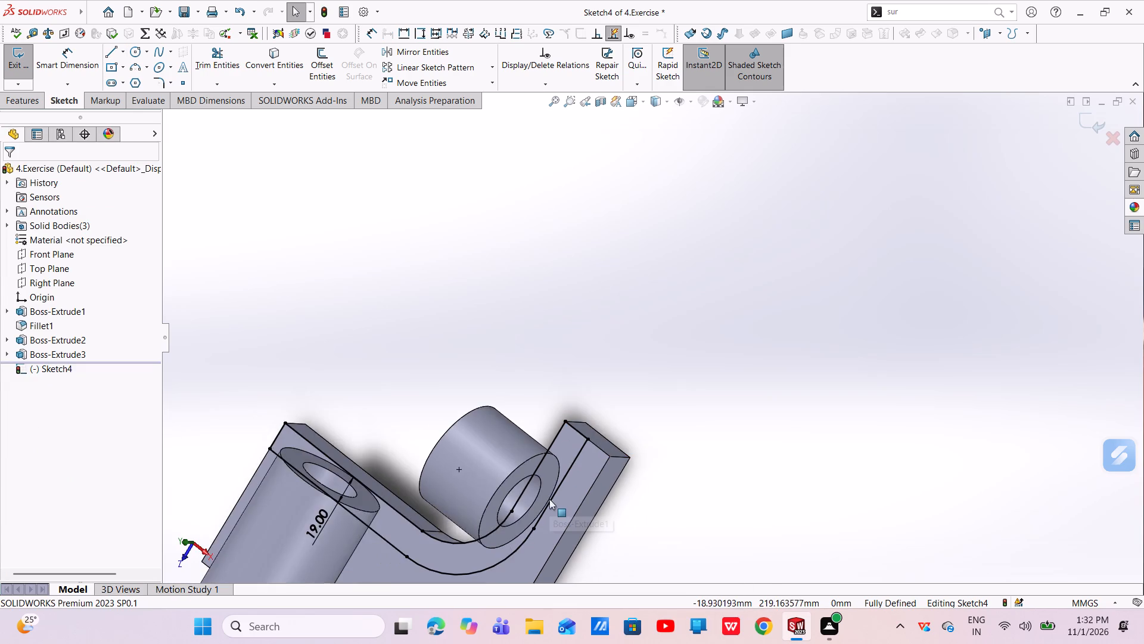
{"action": "scroll", "coordinate": [558, 491], "scroll_direction": "up", "scroll_amount": 4}
{"action": "middle_click_drag", "start_coordinate": [542, 510], "coordinate": [565, 379]}
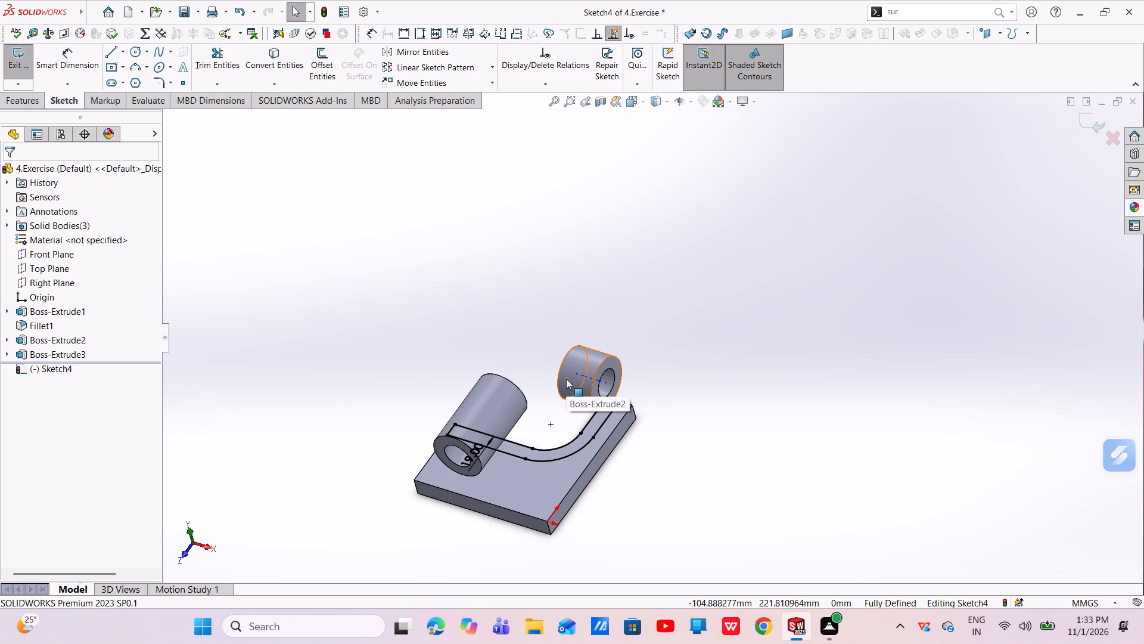
{"action": "middle_click_drag", "start_coordinate": [504, 459], "coordinate": [551, 527]}
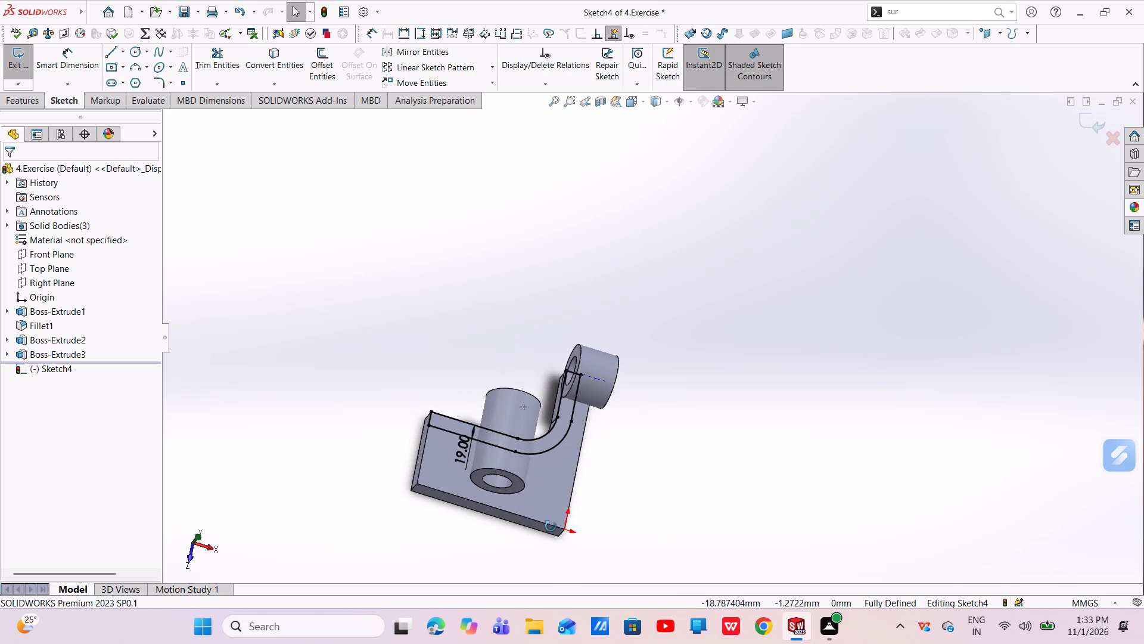
{"action": "middle_click_drag", "start_coordinate": [551, 527], "coordinate": [551, 527]}
{"action": "scroll", "coordinate": [546, 526], "scroll_direction": "up", "scroll_amount": 1}
{"action": "scroll", "coordinate": [475, 456], "scroll_direction": "down", "scroll_amount": 3}
{"action": "scroll", "coordinate": [541, 402], "scroll_direction": "down", "scroll_amount": 2}
{"action": "middle_click_drag", "start_coordinate": [538, 405], "coordinate": [528, 405]}
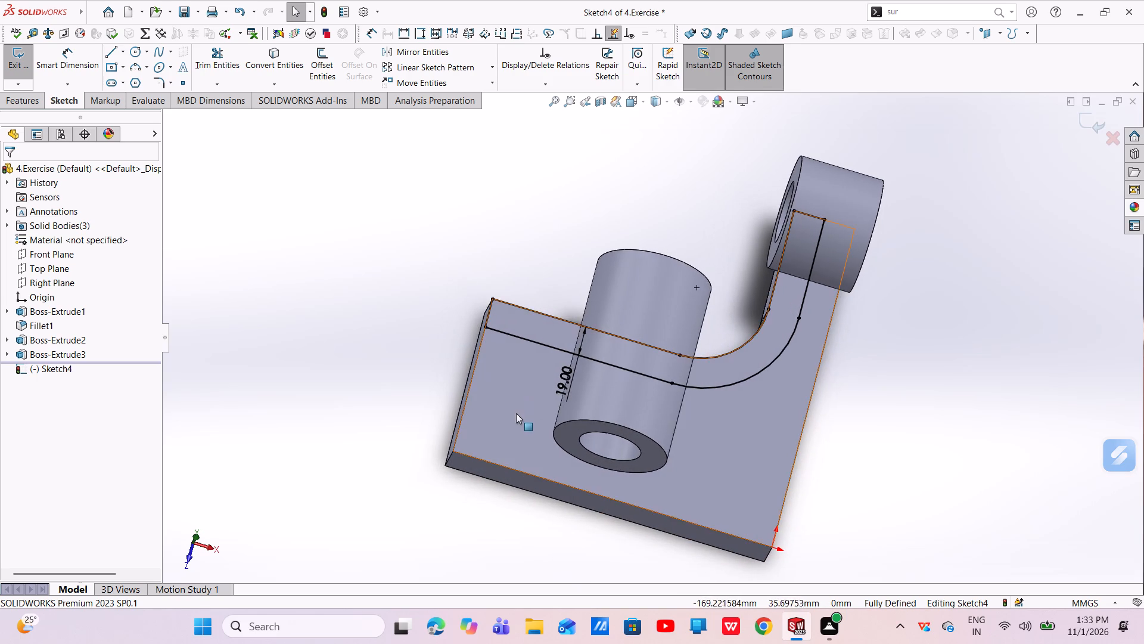
Draw a 19 mm line straight across the band, between its outer end and the longer boss, viewed normal to the sketch.
{"action": "left_click", "coordinate": [516, 413]}
{"action": "right_click", "coordinate": [91, 304]}
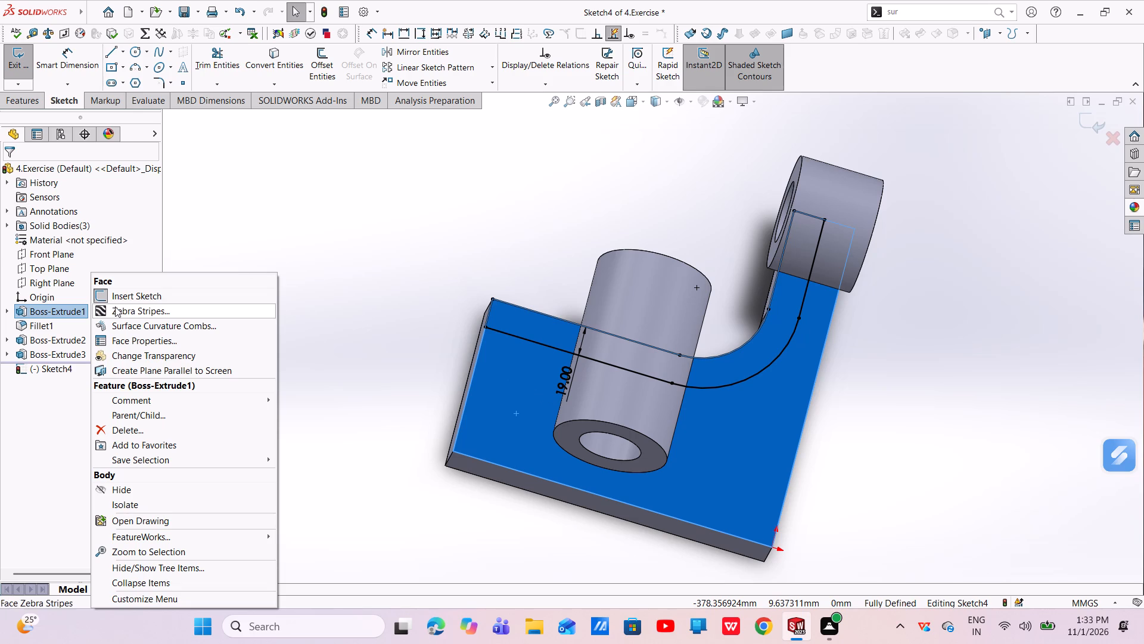
{"action": "left_click", "coordinate": [45, 366]}
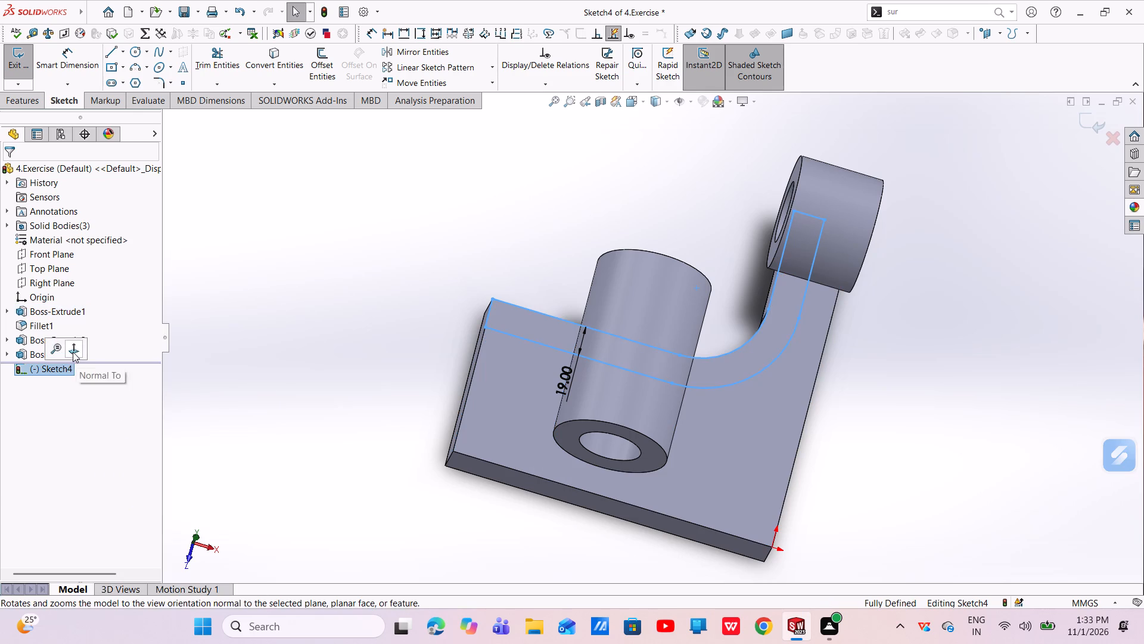
{"action": "left_click", "coordinate": [71, 350]}
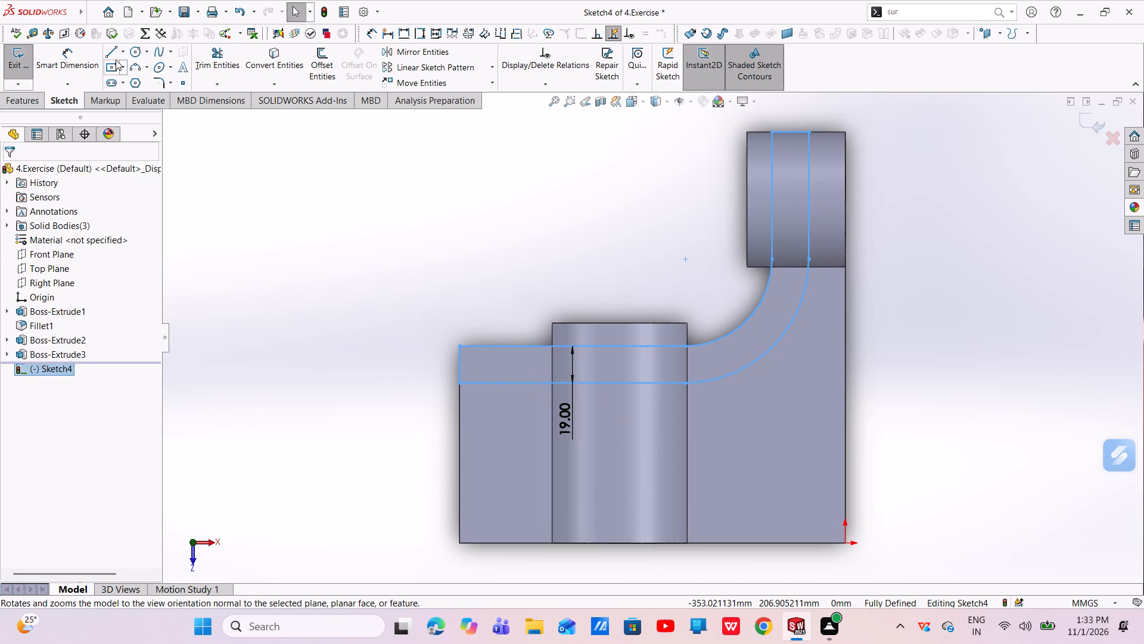
{"action": "left_click", "coordinate": [111, 55]}
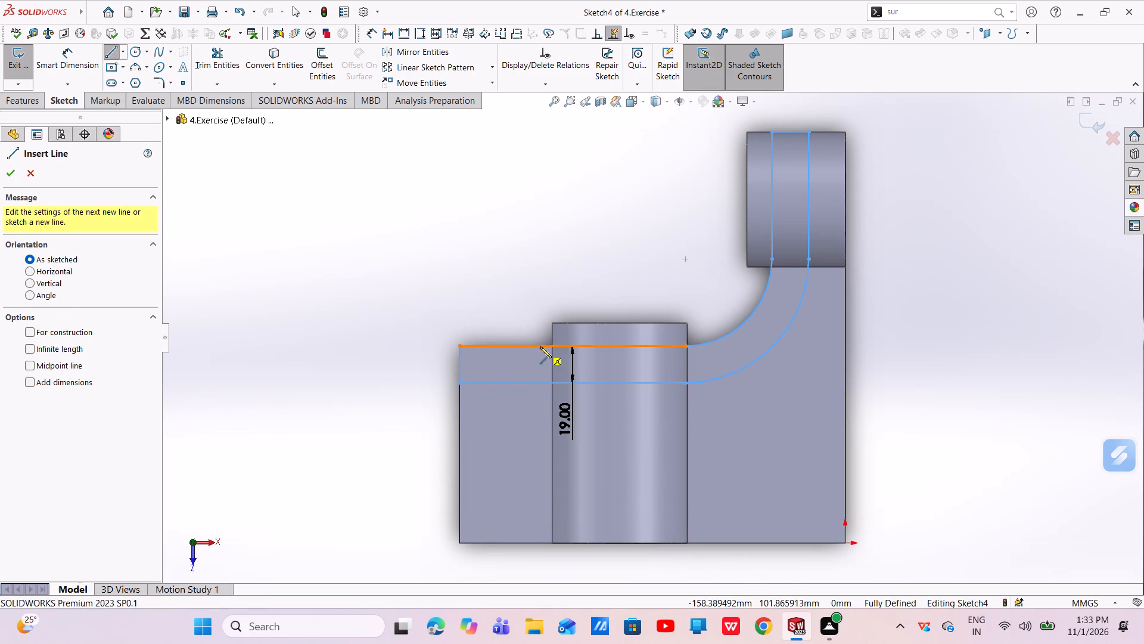
{"action": "left_click", "coordinate": [540, 346]}
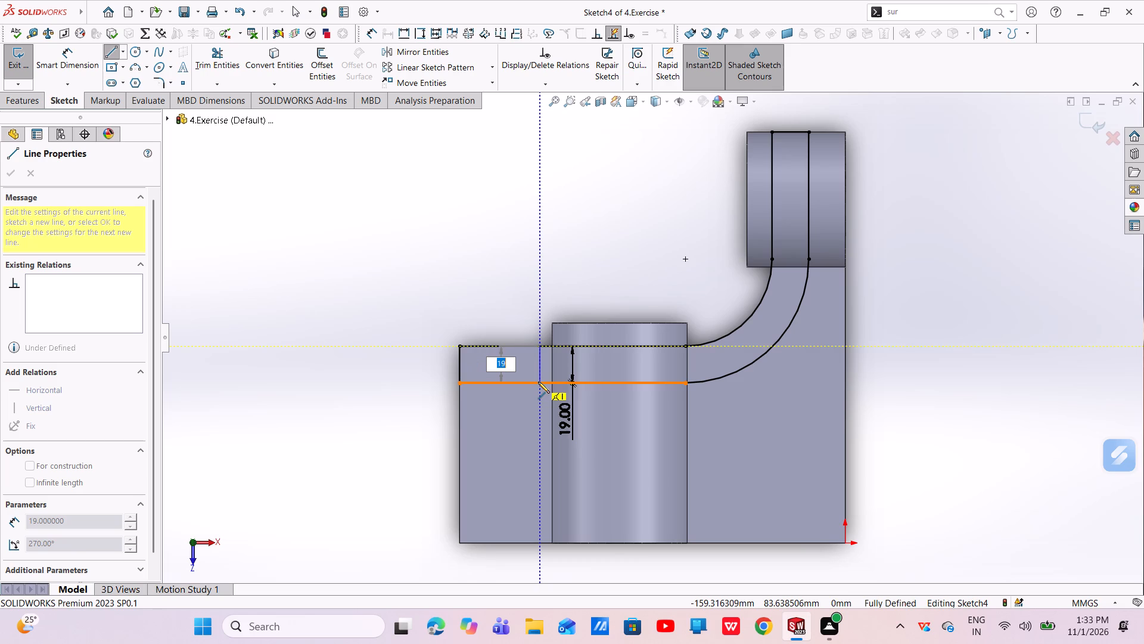
{"action": "left_click", "coordinate": [538, 382]}
{"action": "right_click", "coordinate": [539, 381]}
{"action": "left_click", "coordinate": [553, 387]}
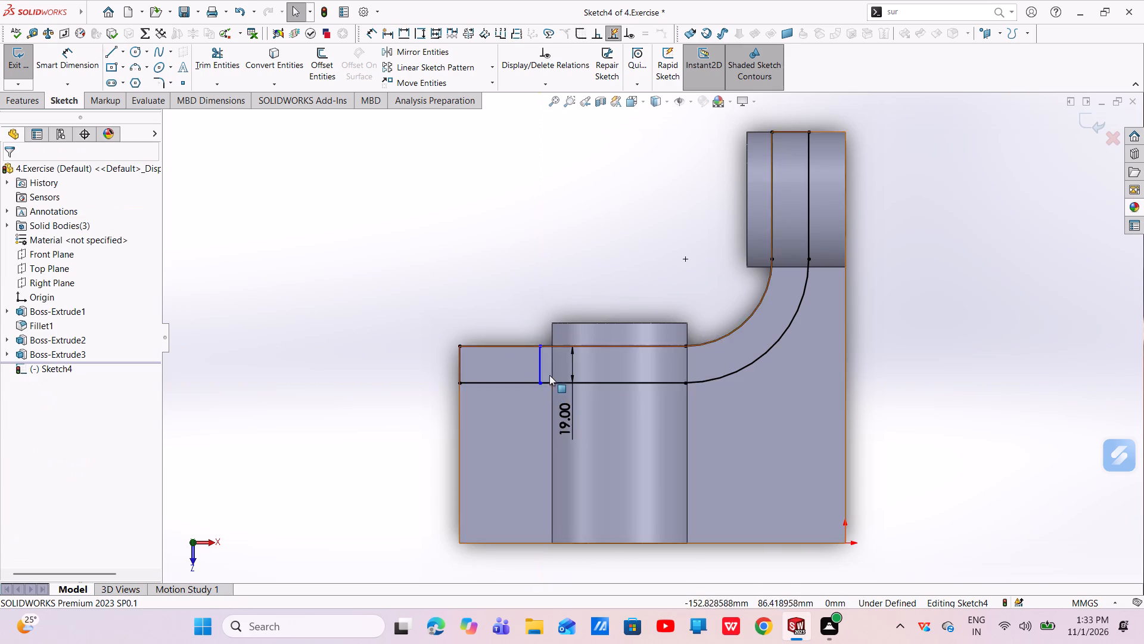
Make the 19 mm cross line collinear with the adjacent silhouette edge of the longer boss.
{"action": "scroll", "coordinate": [549, 375], "scroll_direction": "down", "scroll_amount": 5}
{"action": "left_click", "coordinate": [594, 320]}
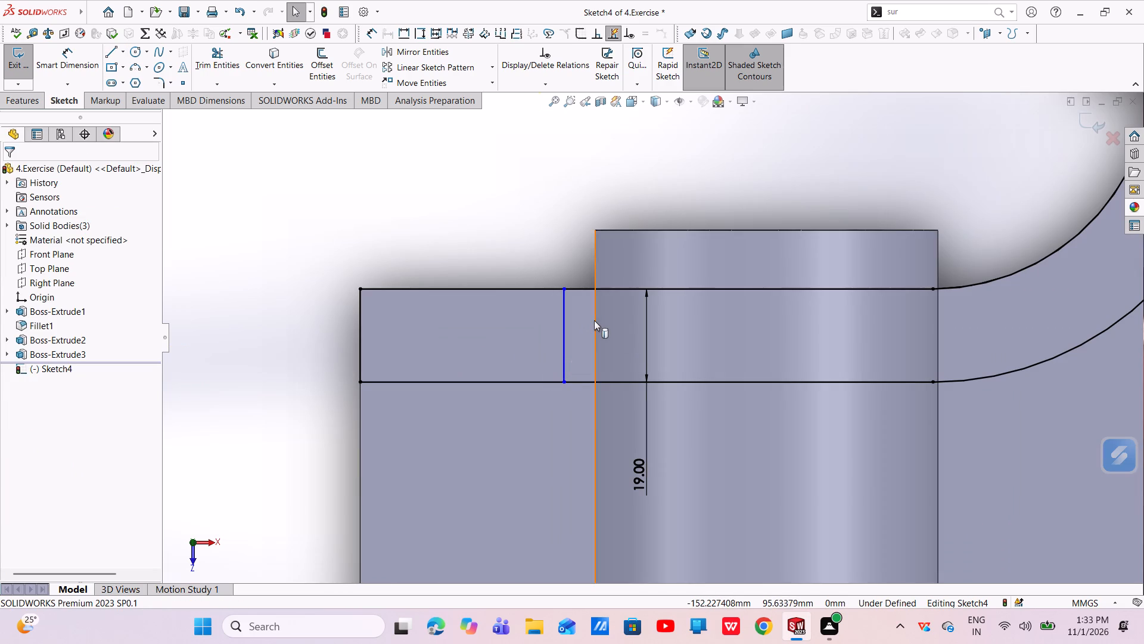
{"action": "left_click", "coordinate": [563, 346], "text": "ctrl"}
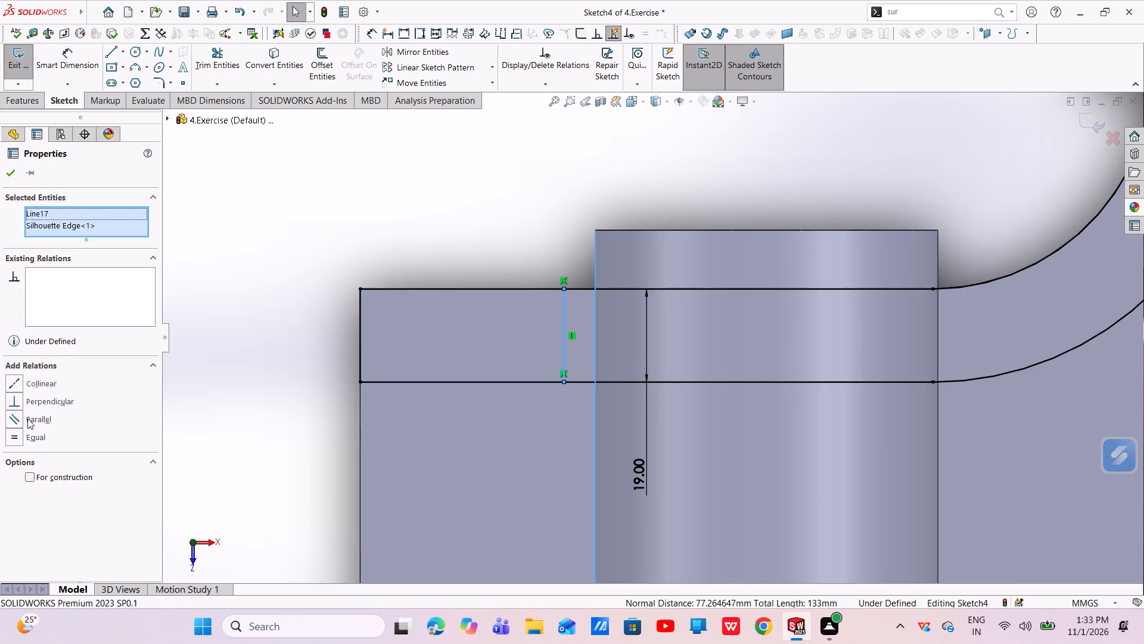
{"action": "left_click", "coordinate": [14, 382], "text": "ctrl"}
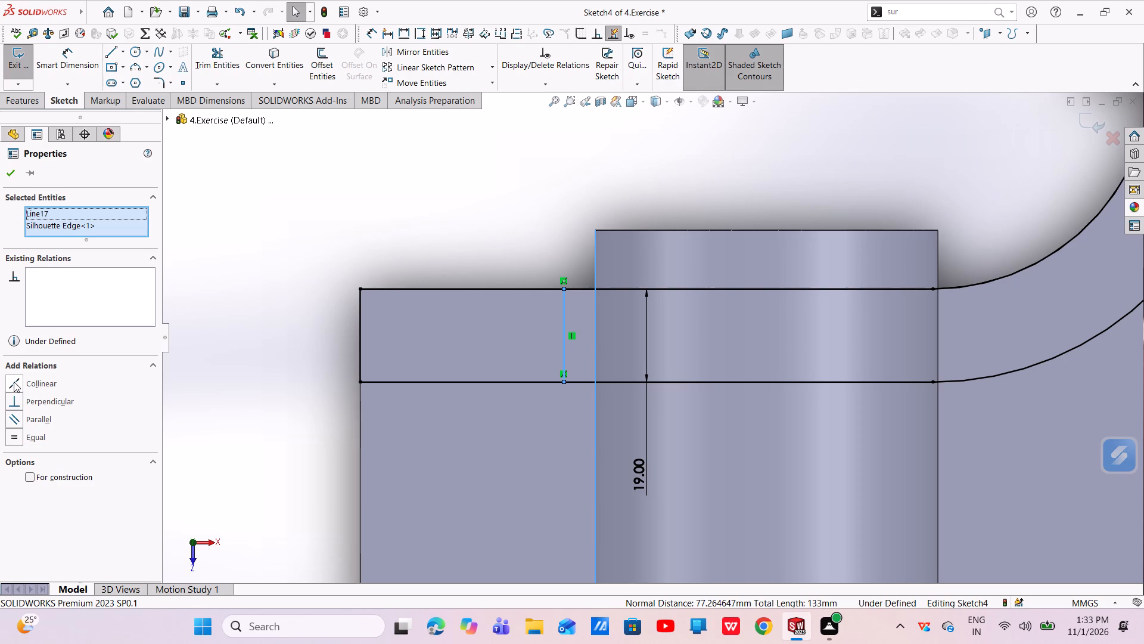
{"action": "left_click", "coordinate": [14, 382]}
{"action": "key", "text": "Escape"}
{"action": "key", "text": "Escape"}
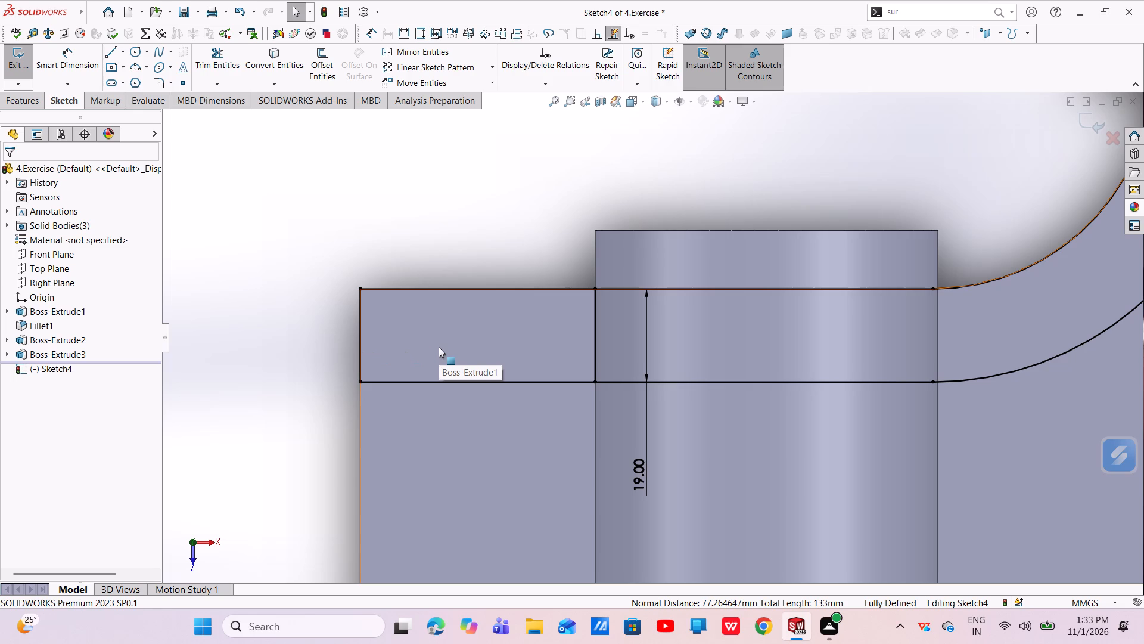
Trim away the band's outer portion beyond the cross line, including its two long edges and end line.
{"action": "left_click", "coordinate": [210, 72]}
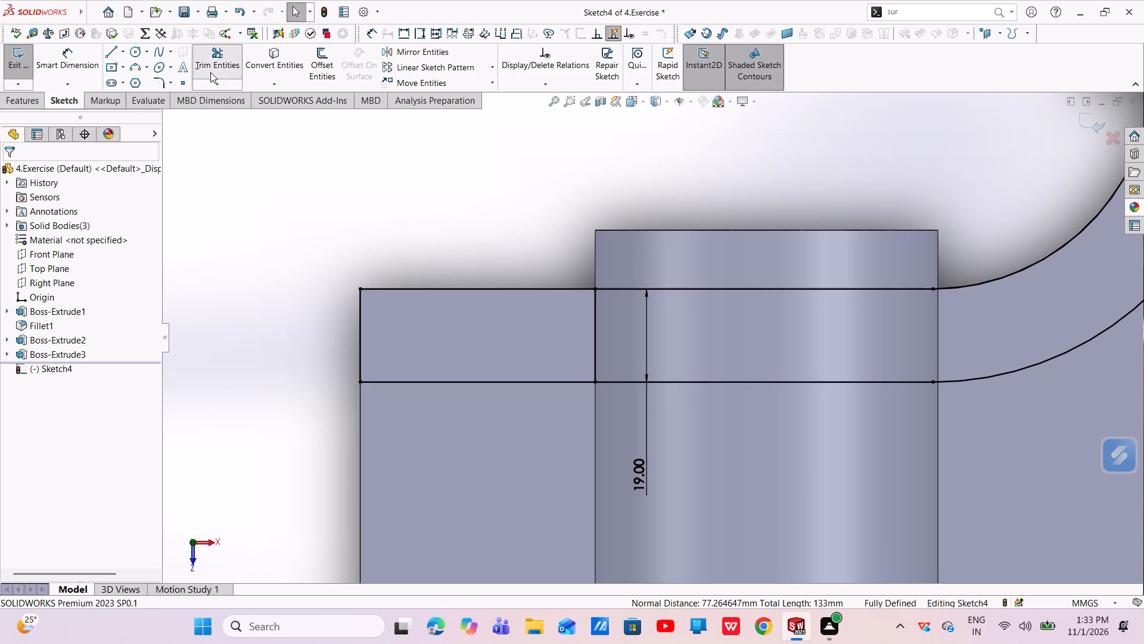
{"action": "left_click_drag", "start_coordinate": [474, 417], "coordinate": [350, 338]}
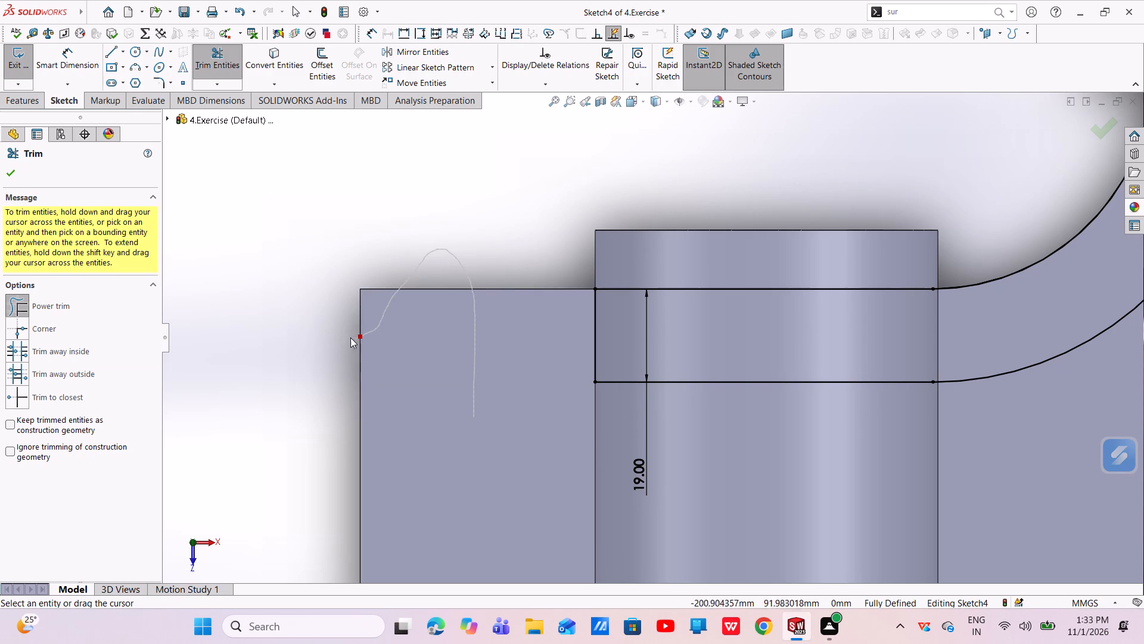
{"action": "left_click_drag", "start_coordinate": [350, 338], "coordinate": [340, 335]}
{"action": "scroll", "coordinate": [402, 366], "scroll_direction": "up", "scroll_amount": 4}
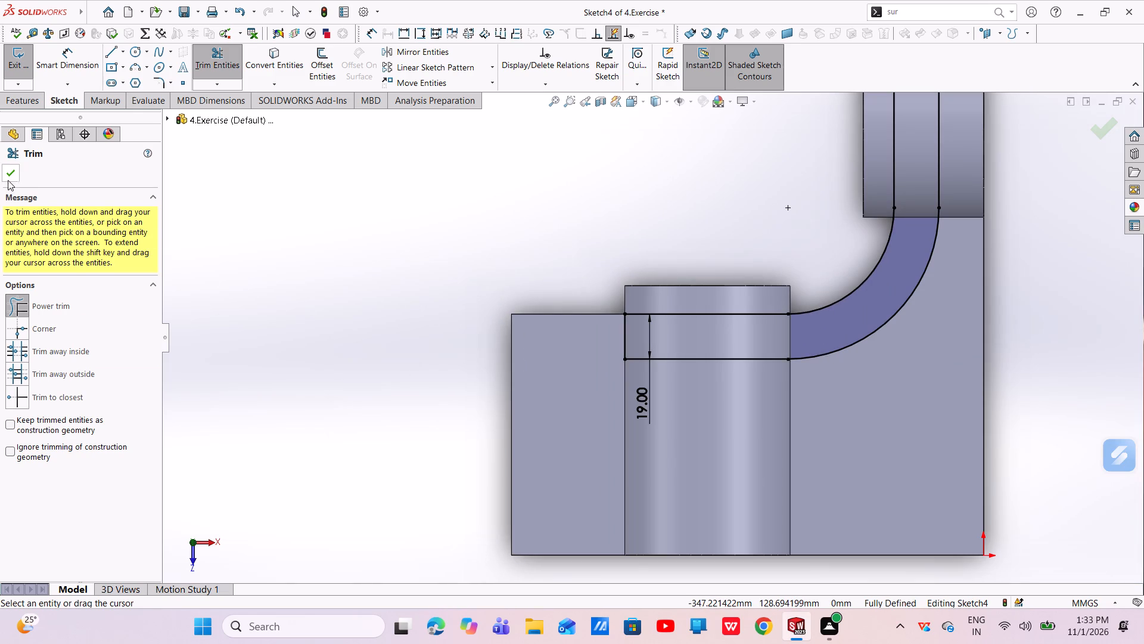
{"action": "left_click", "coordinate": [11, 177]}
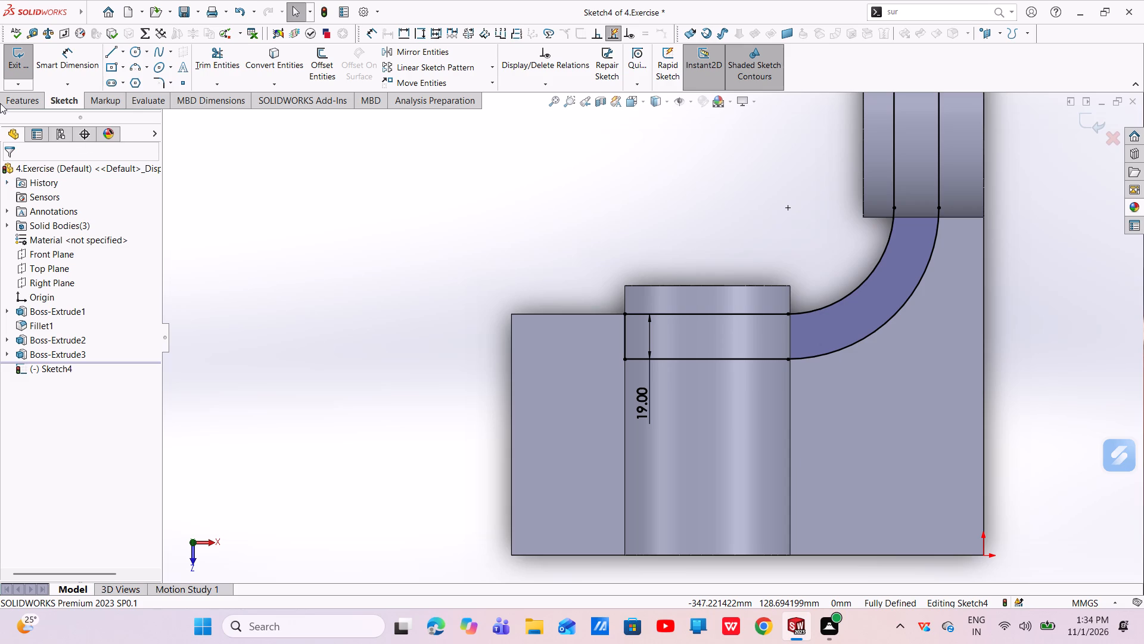
Extrude the trimmed band sketch upward from the plate as a 75 mm blind boss, with the result merged.
{"action": "left_click", "coordinate": [31, 109]}
{"action": "left_click", "coordinate": [17, 75]}
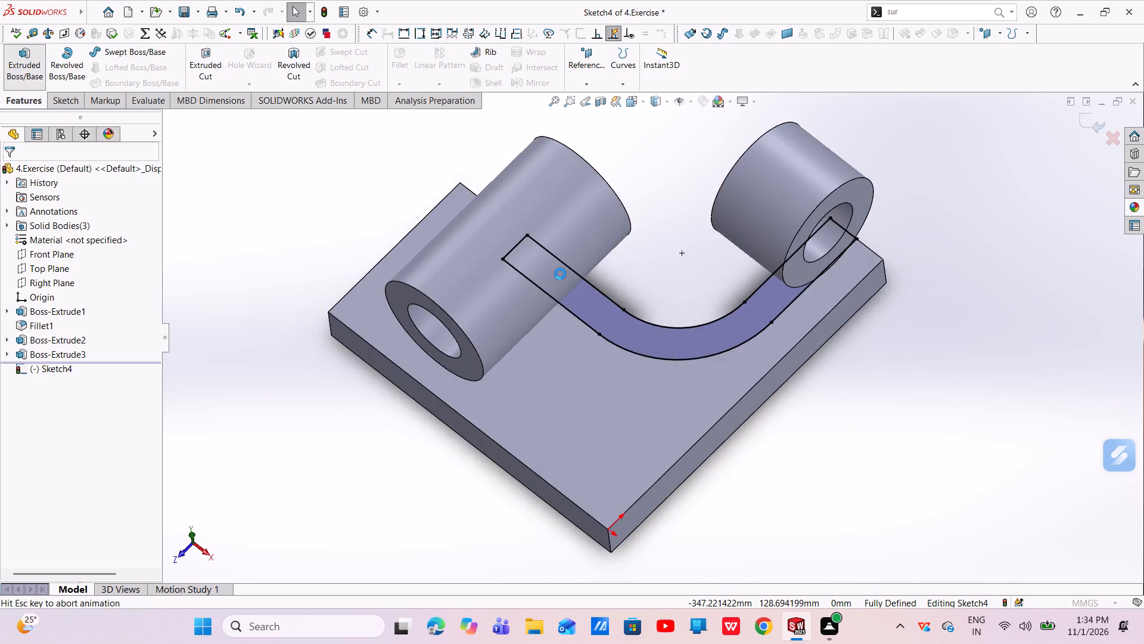
{"action": "middle_click_drag", "start_coordinate": [591, 351], "coordinate": [590, 284]}
{"action": "scroll", "coordinate": [590, 284], "scroll_direction": "up", "scroll_amount": 1}
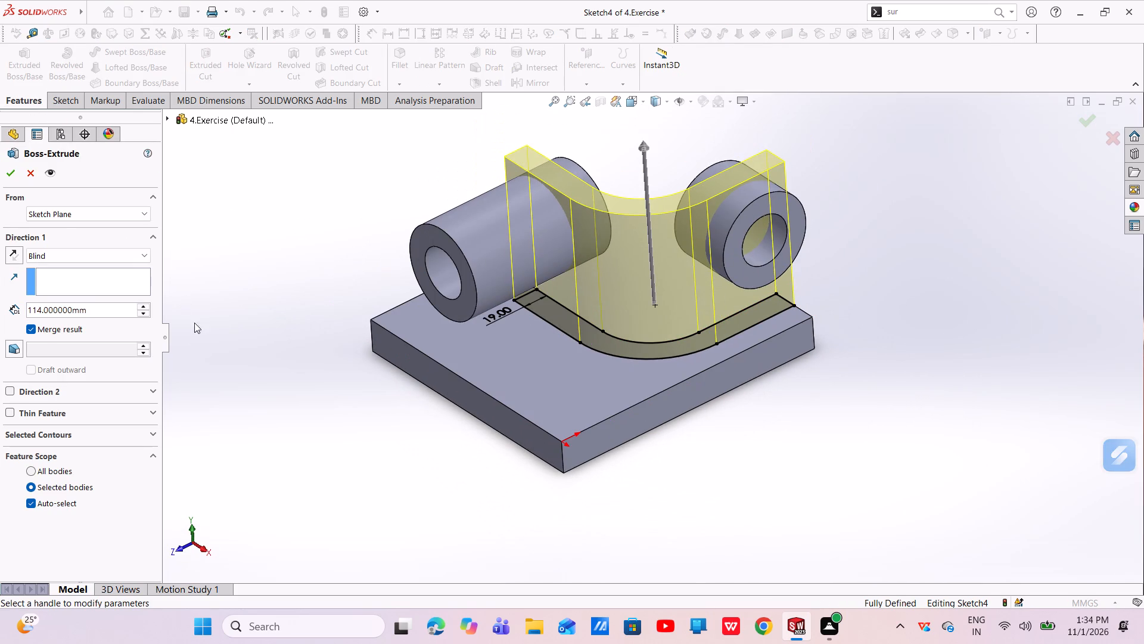
{"action": "triple_click", "coordinate": [148, 315]}
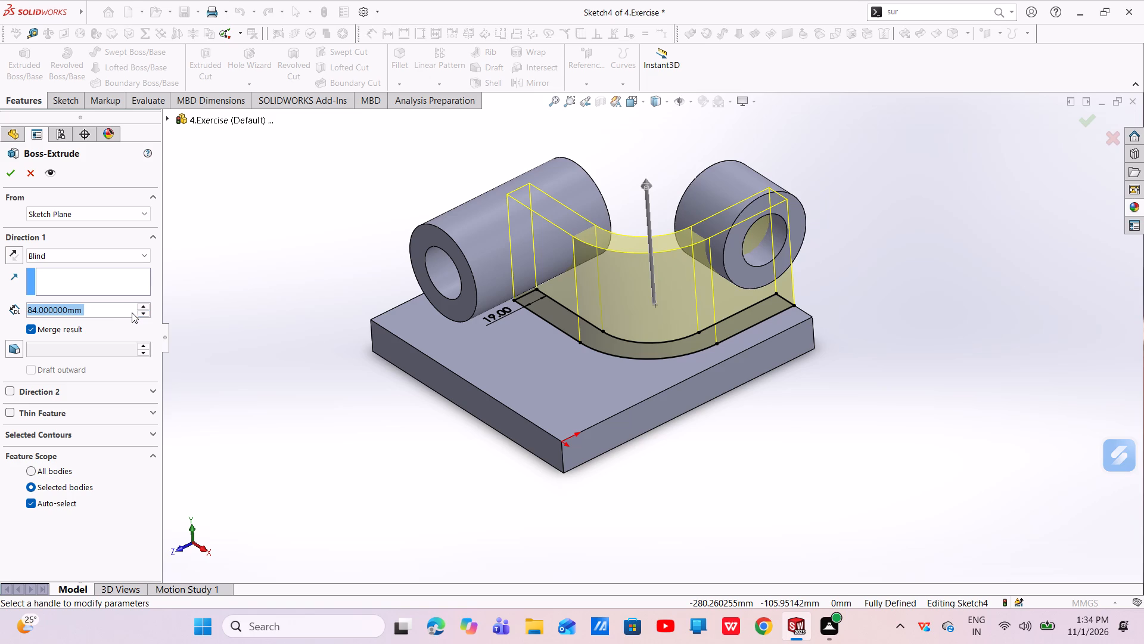
{"action": "key", "text": "BackSpace"}
{"action": "type", "text": "75"}
{"action": "key", "text": "Return"}
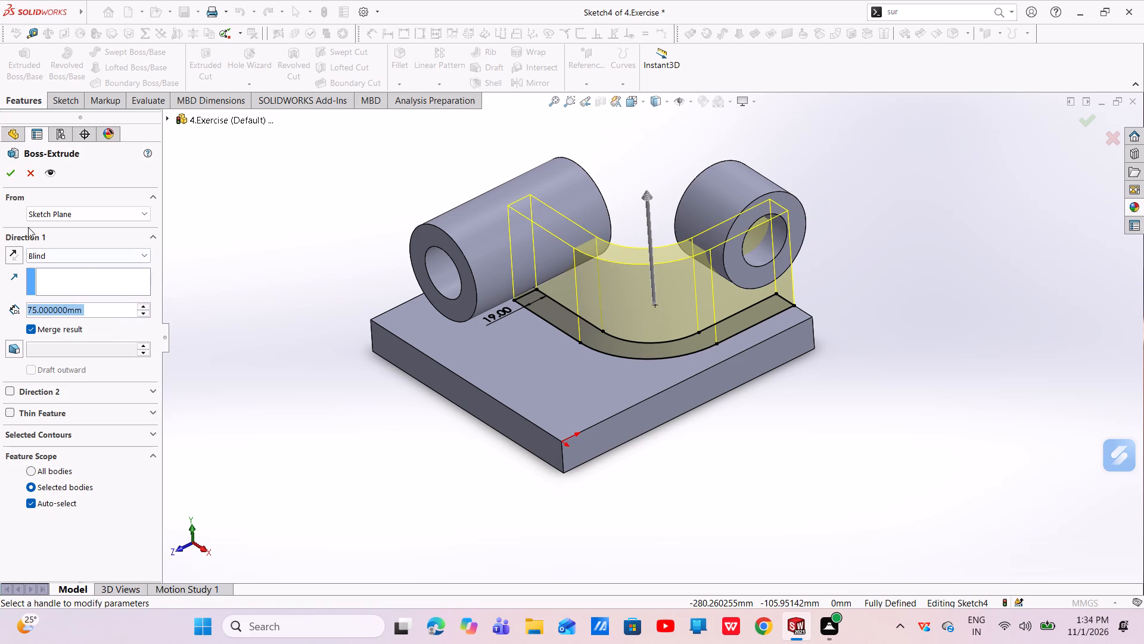
{"action": "left_click", "coordinate": [4, 175]}
Examine where the extruded band meets the boss bores, and check the sketches belonging to the two boss extrusions.
{"action": "scroll", "coordinate": [705, 286], "scroll_direction": "down", "scroll_amount": 2}
{"action": "middle_click_drag", "start_coordinate": [701, 287], "coordinate": [618, 292]}
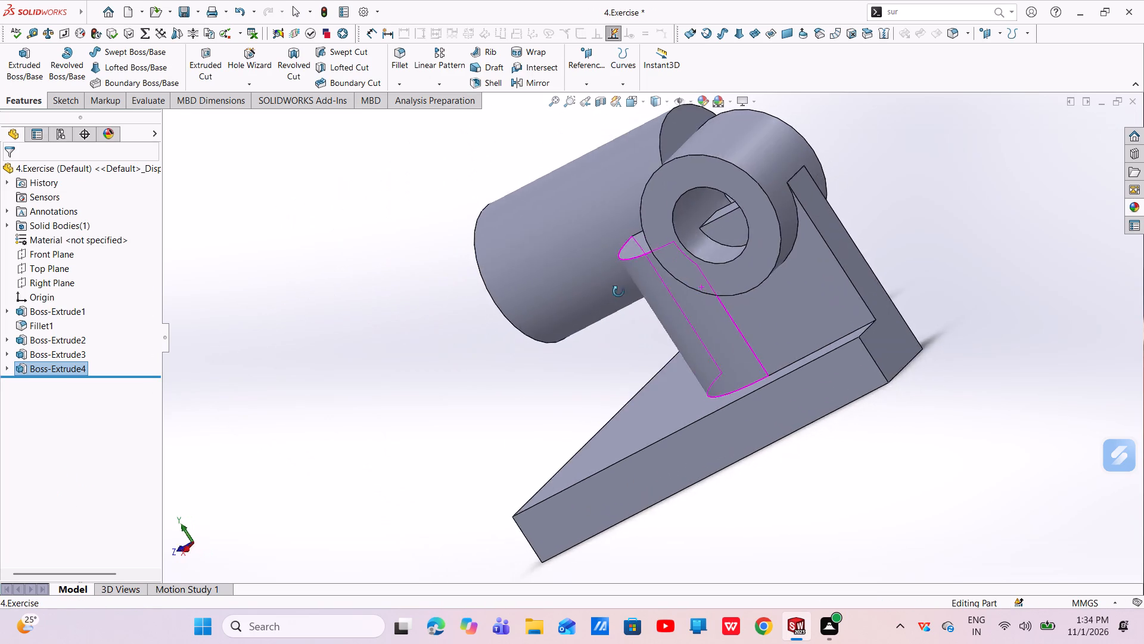
{"action": "middle_click_drag", "start_coordinate": [618, 292], "coordinate": [658, 306]}
{"action": "scroll", "coordinate": [789, 225], "scroll_direction": "down", "scroll_amount": 5}
{"action": "scroll", "coordinate": [725, 296], "scroll_direction": "up", "scroll_amount": 2}
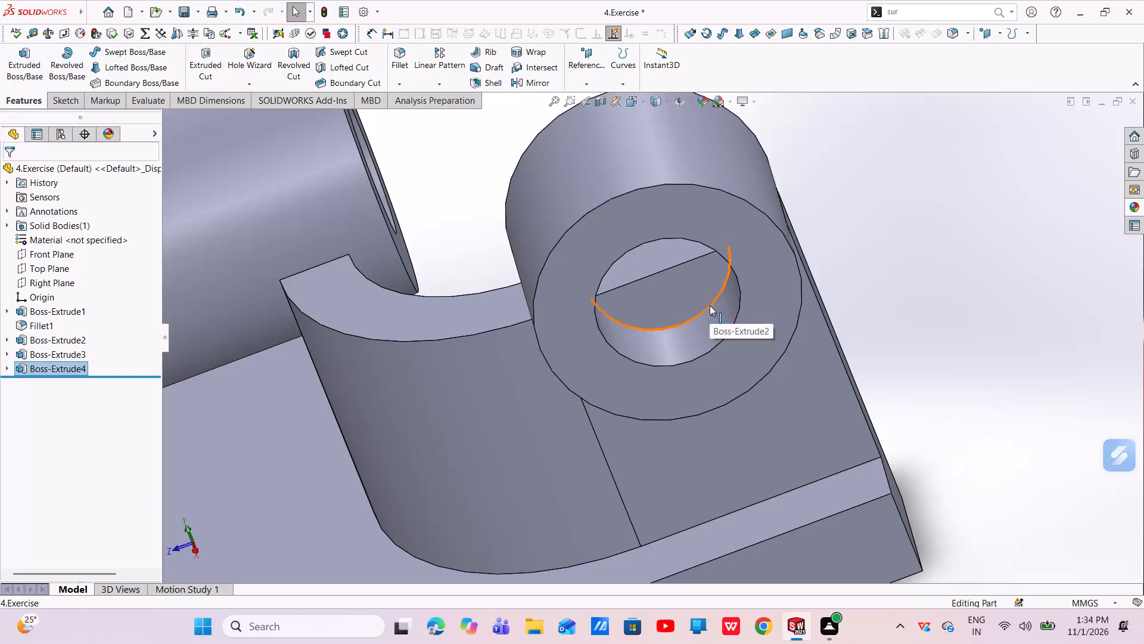
{"action": "left_click", "coordinate": [8, 340]}
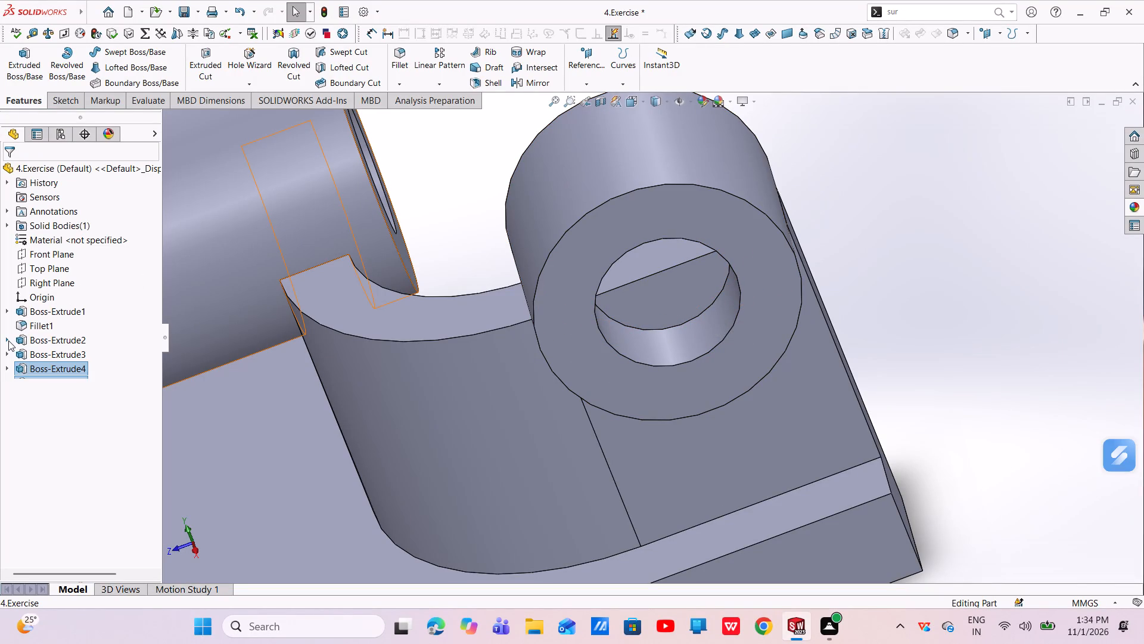
{"action": "left_click", "coordinate": [41, 357]}
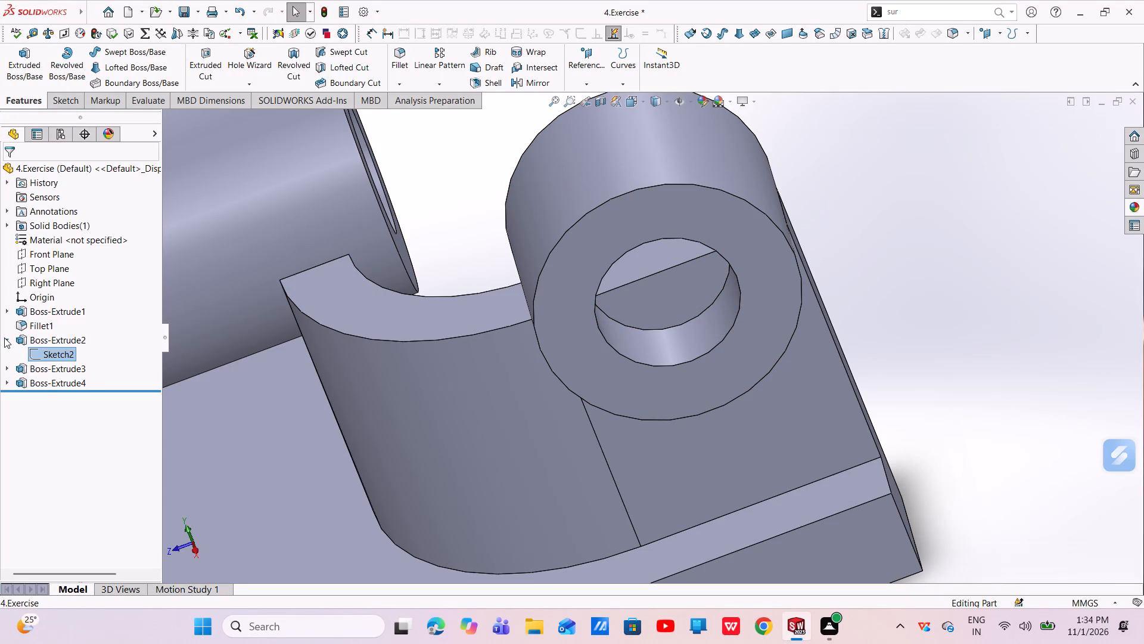
{"action": "left_click", "coordinate": [4, 337]}
{"action": "left_click", "coordinate": [5, 354]}
{"action": "left_click", "coordinate": [58, 369]}
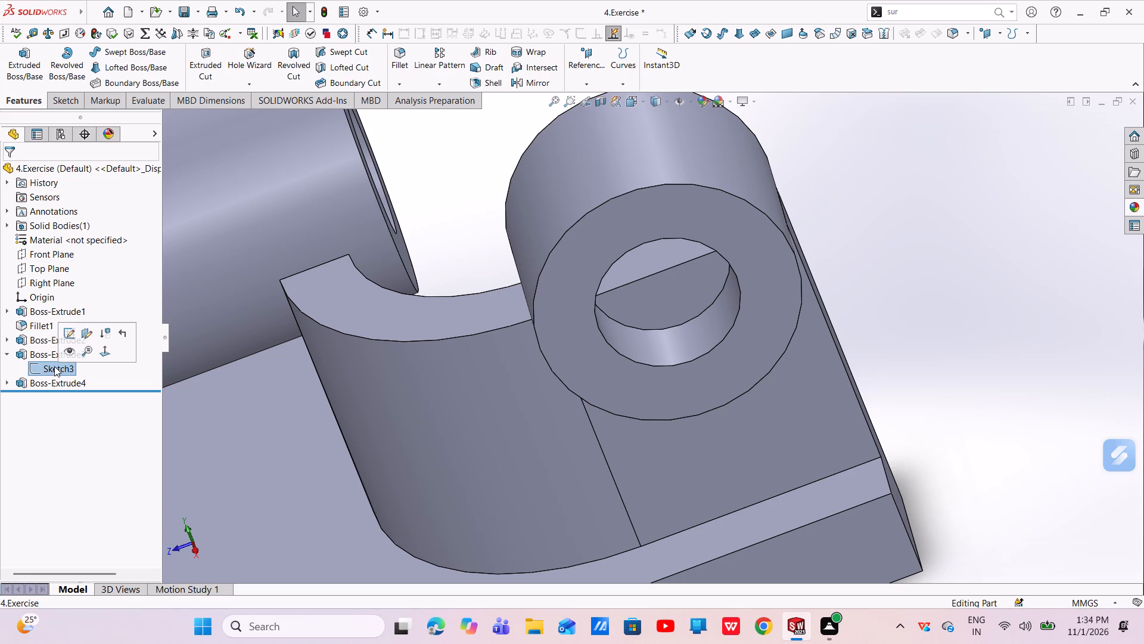
{"action": "left_click", "coordinate": [33, 351]}
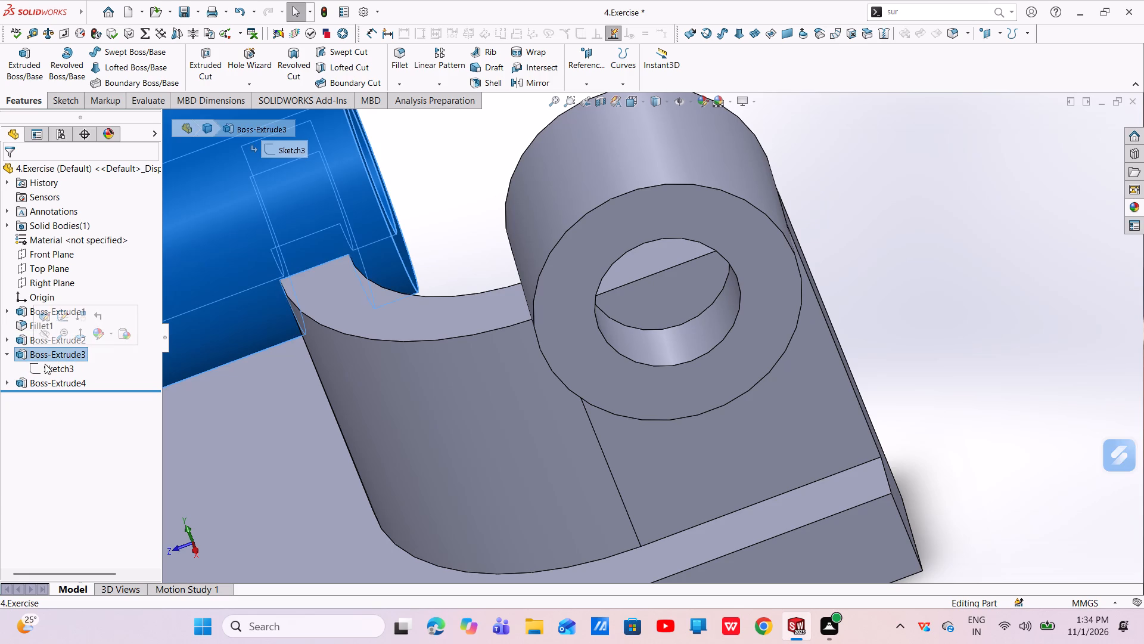
{"action": "left_click", "coordinate": [48, 368]}
{"action": "scroll", "coordinate": [380, 409], "scroll_direction": "up", "scroll_amount": 4}
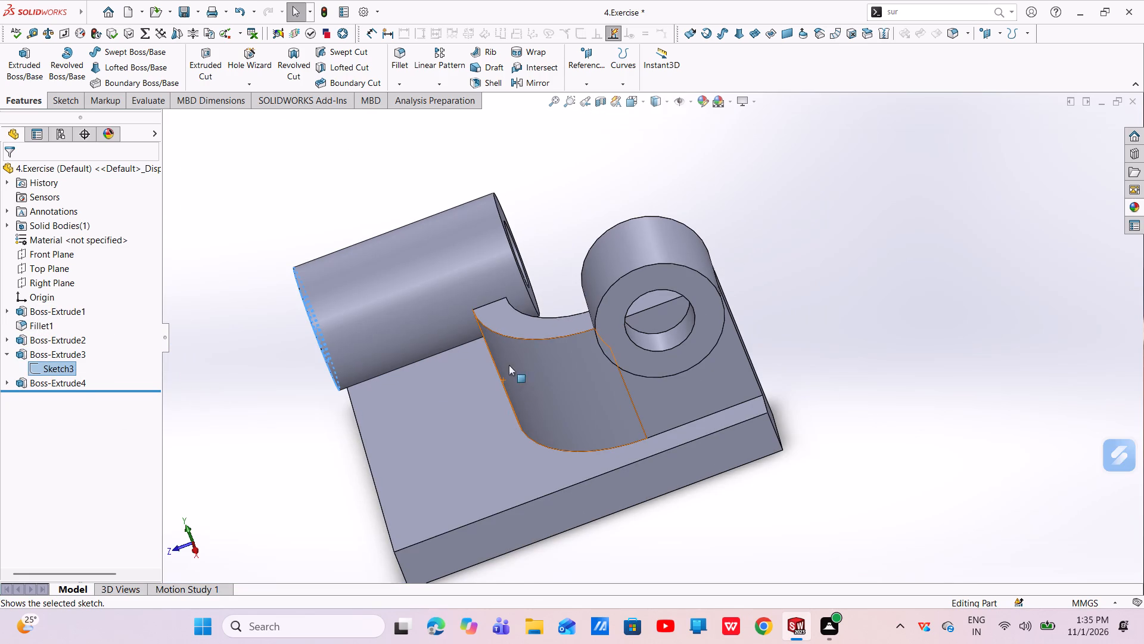
Clear the shorter boss's bore with a 75 mm blind cut-extrude of the inner circle region of Sketch2.
{"action": "left_click", "coordinate": [36, 339]}
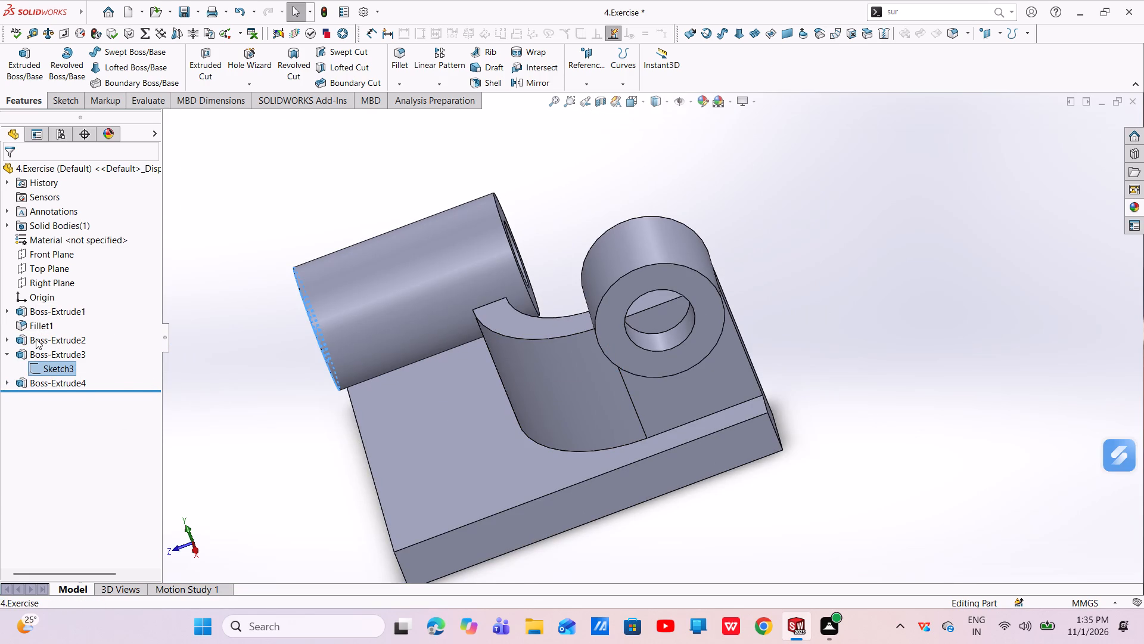
{"action": "left_click", "coordinate": [5, 340]}
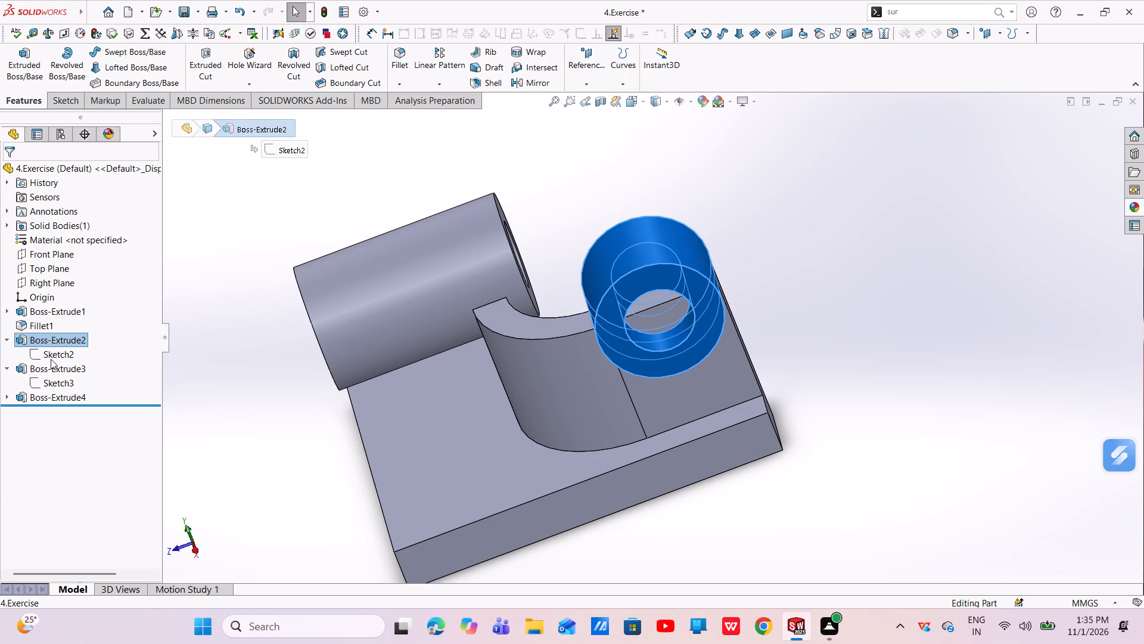
{"action": "left_click", "coordinate": [51, 359]}
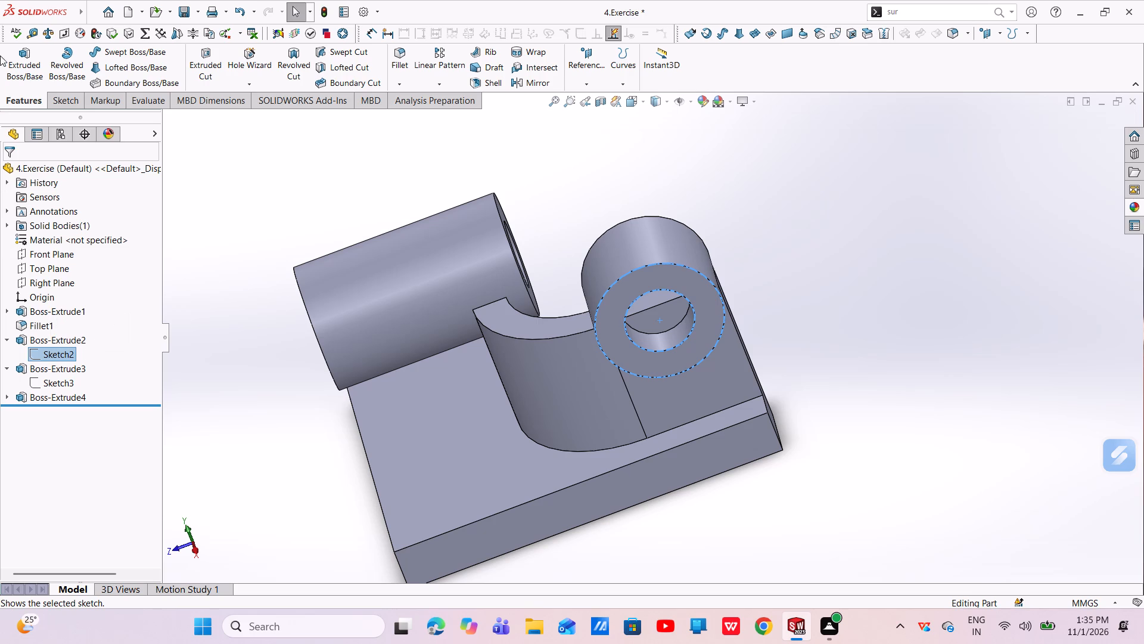
{"action": "left_click", "coordinate": [198, 67]}
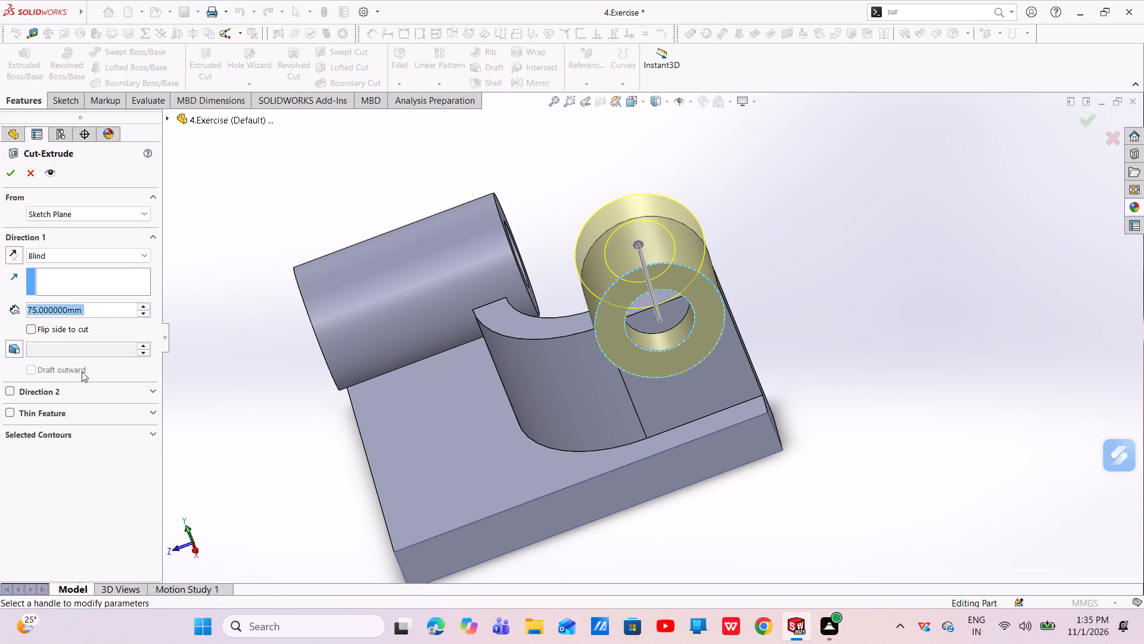
{"action": "left_click", "coordinate": [52, 432]}
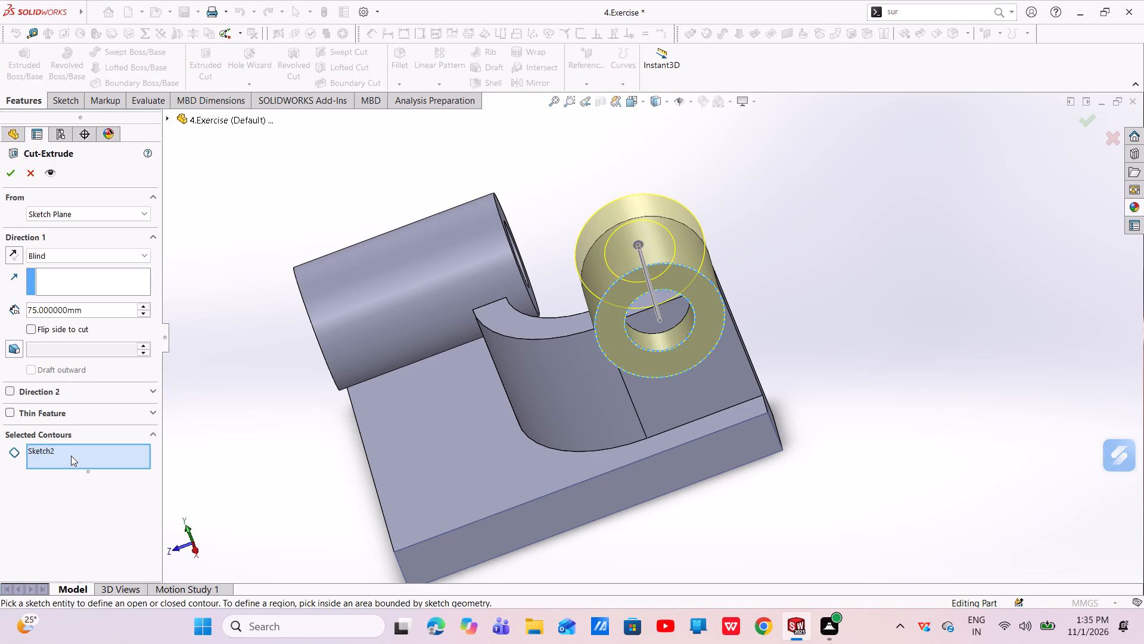
{"action": "left_click", "coordinate": [71, 456]}
{"action": "left_click", "coordinate": [661, 315]}
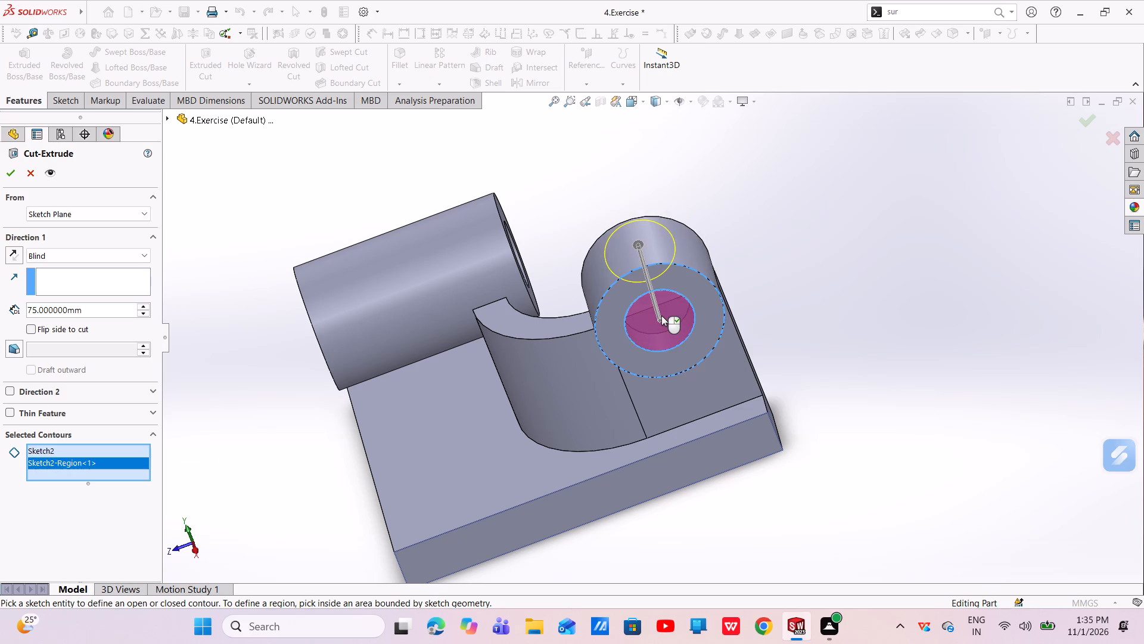
{"action": "left_click", "coordinate": [8, 172]}
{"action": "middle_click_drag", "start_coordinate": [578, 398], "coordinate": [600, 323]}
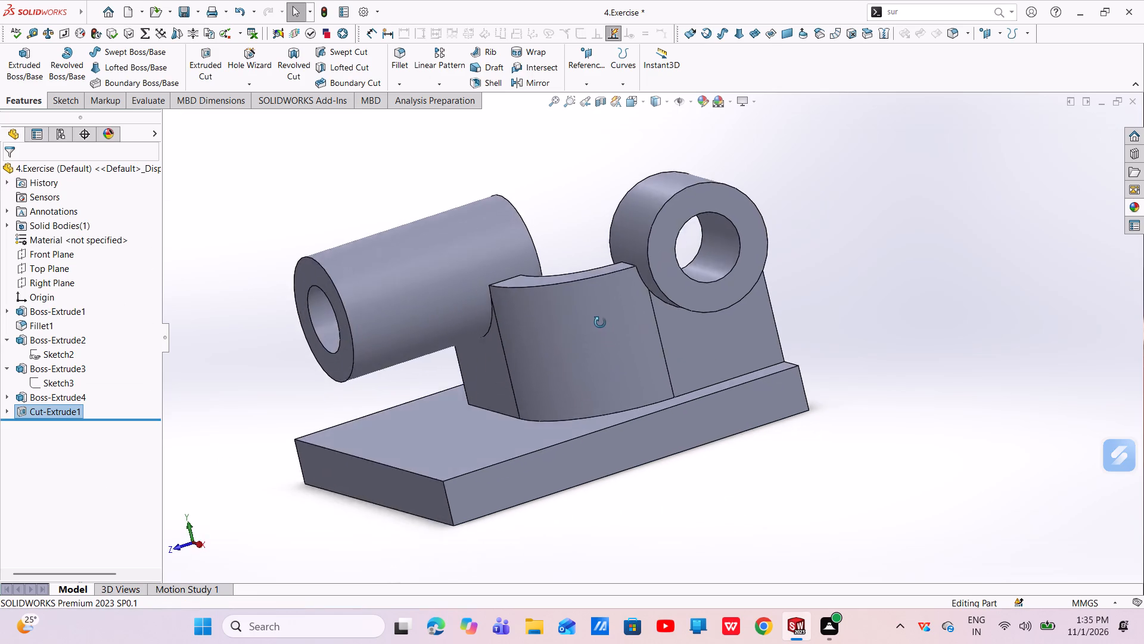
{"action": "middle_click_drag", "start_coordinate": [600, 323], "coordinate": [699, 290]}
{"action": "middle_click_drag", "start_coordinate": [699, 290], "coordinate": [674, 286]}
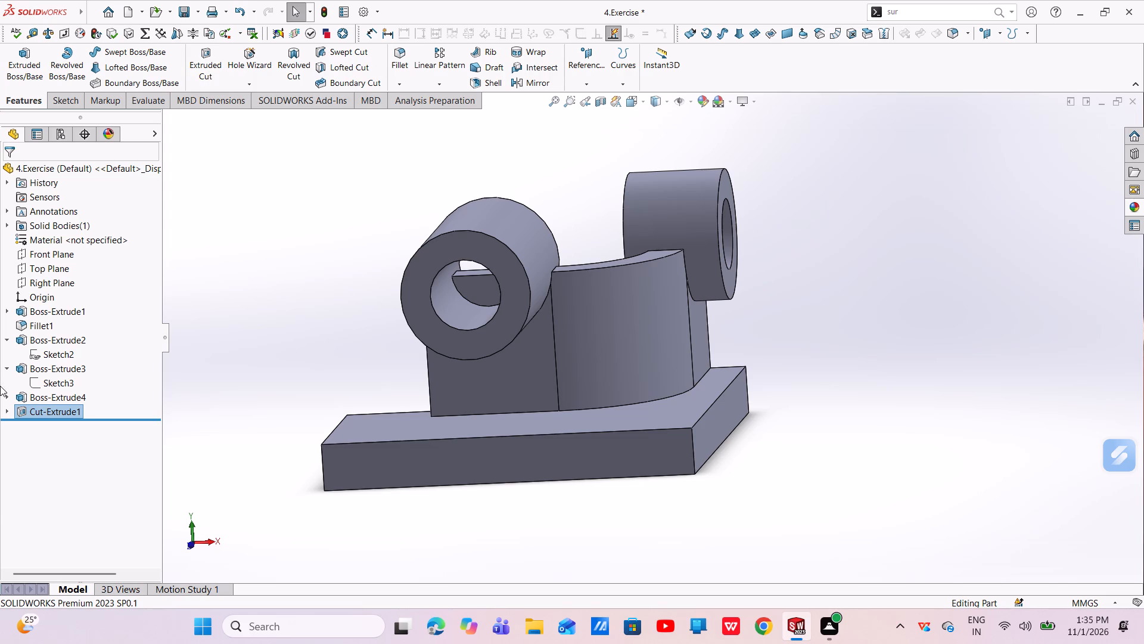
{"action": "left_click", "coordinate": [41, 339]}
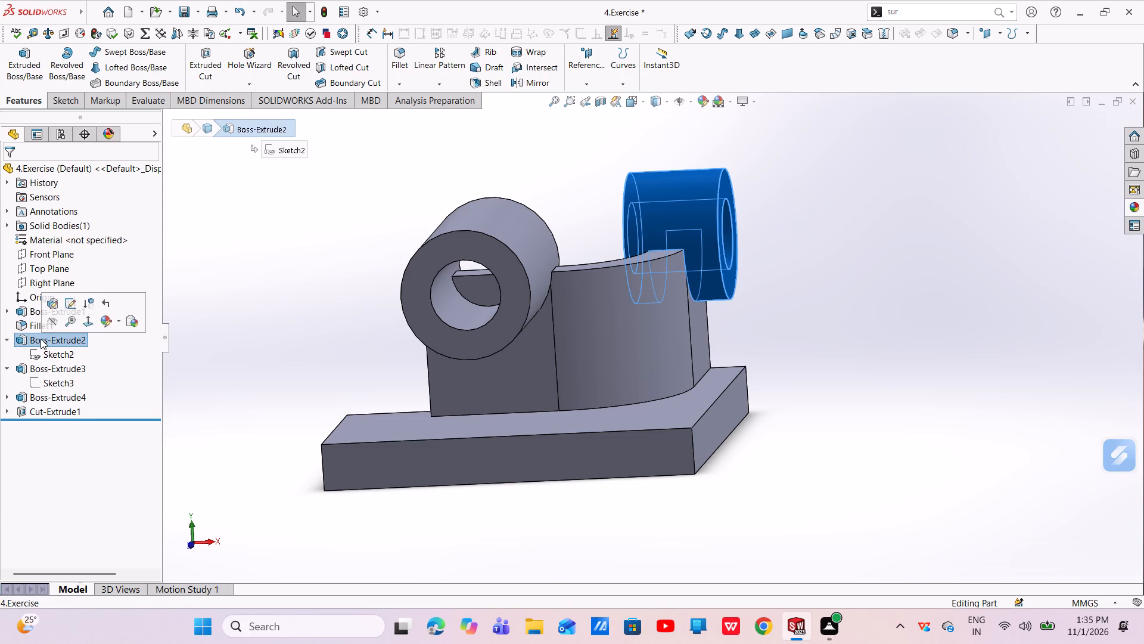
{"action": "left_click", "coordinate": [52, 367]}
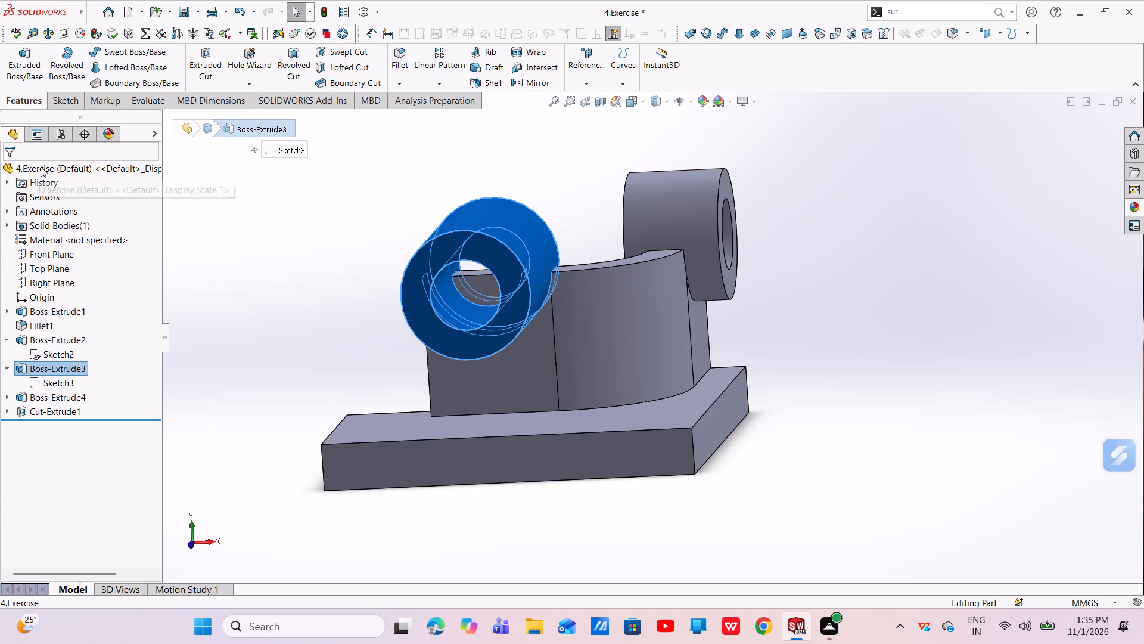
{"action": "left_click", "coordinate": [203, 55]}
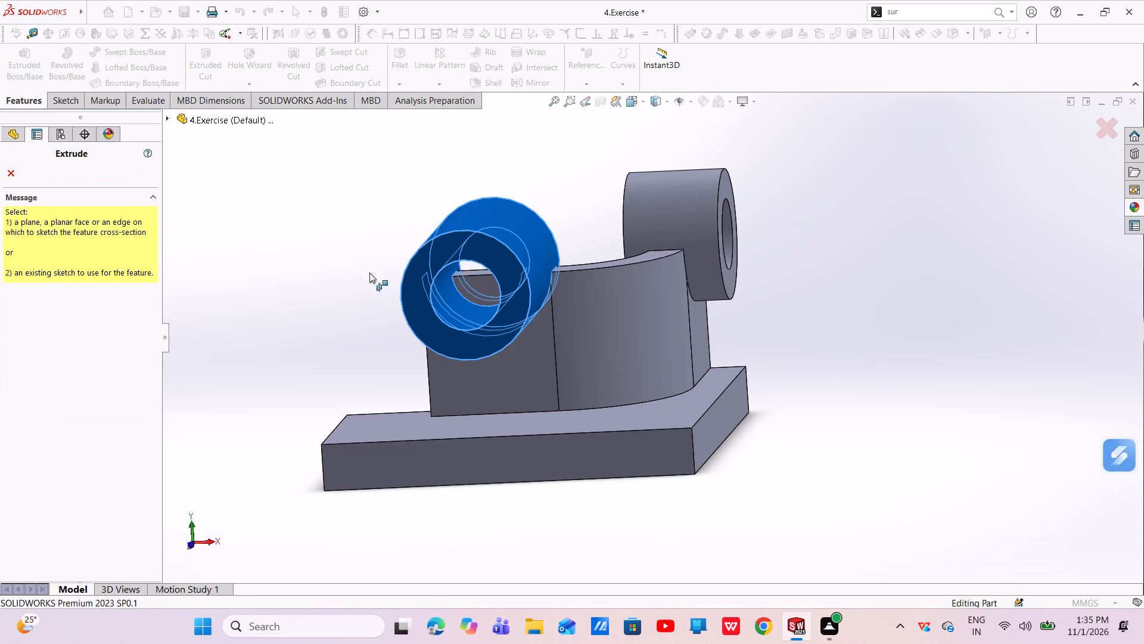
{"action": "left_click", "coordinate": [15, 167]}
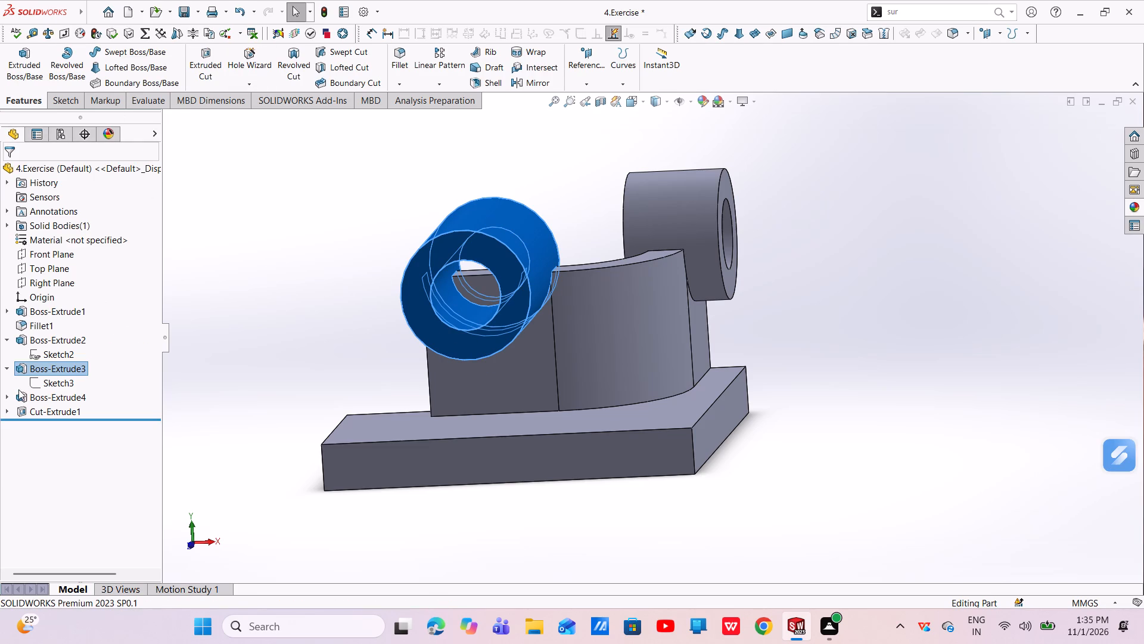
Clear the longer boss's bore with a blind cut-extrude of Sketch3's inner circle region, pulling the depth well past the boss's far end.
{"action": "left_click", "coordinate": [48, 380]}
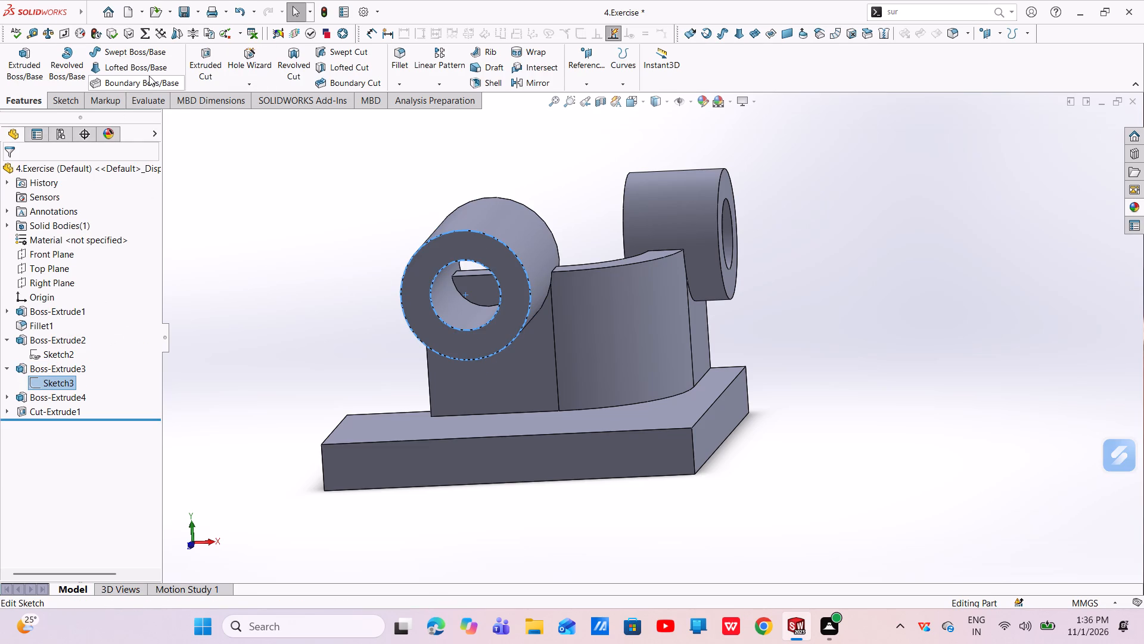
{"action": "left_click", "coordinate": [206, 69]}
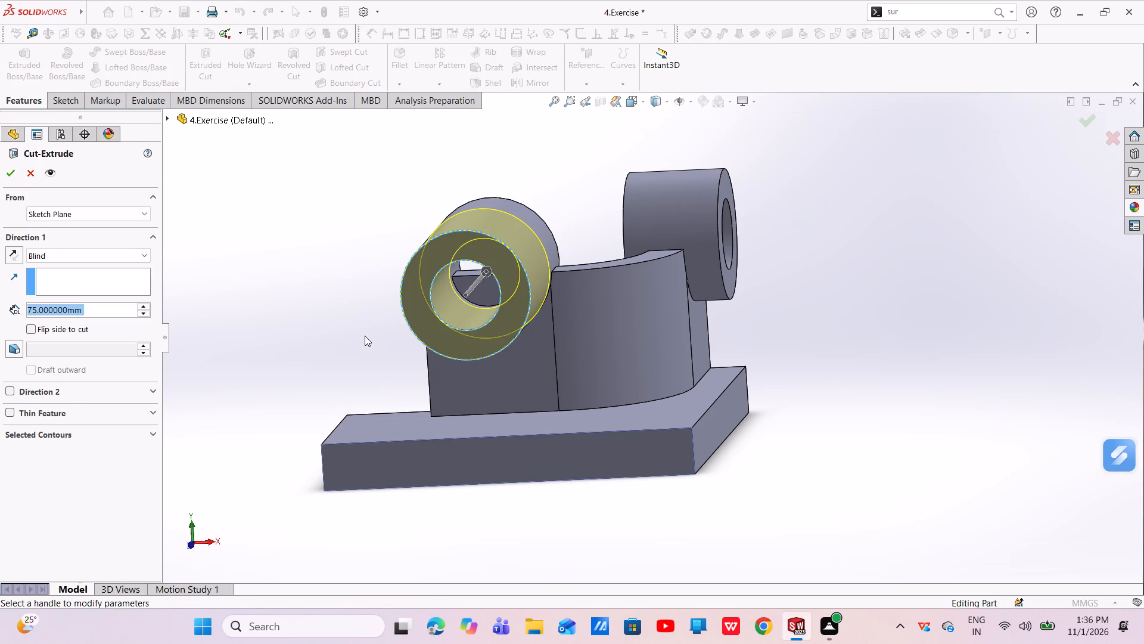
{"action": "middle_click_drag", "start_coordinate": [367, 343], "coordinate": [381, 389]}
{"action": "left_click", "coordinate": [55, 432]}
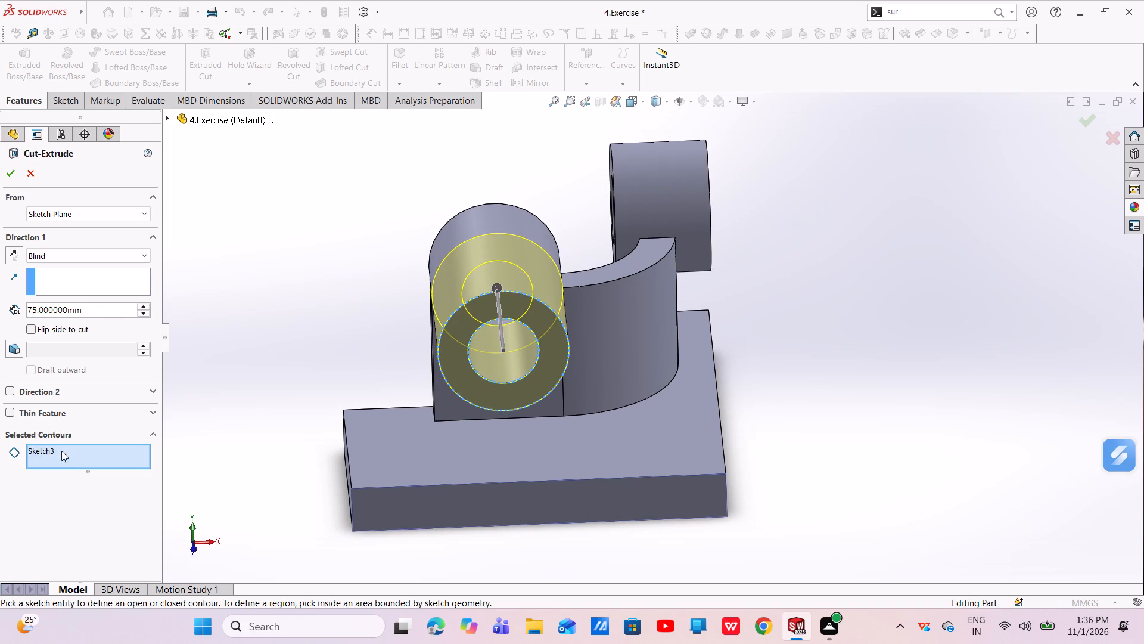
{"action": "left_click", "coordinate": [76, 457]}
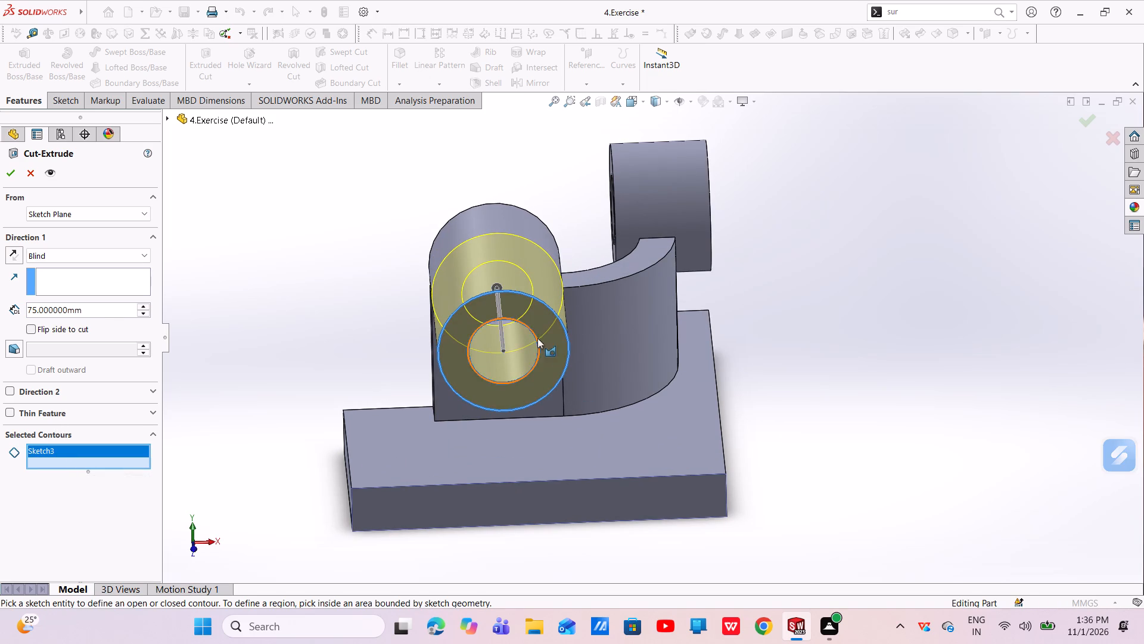
{"action": "left_click", "coordinate": [515, 340]}
{"action": "middle_click_drag", "start_coordinate": [520, 352], "coordinate": [458, 354]}
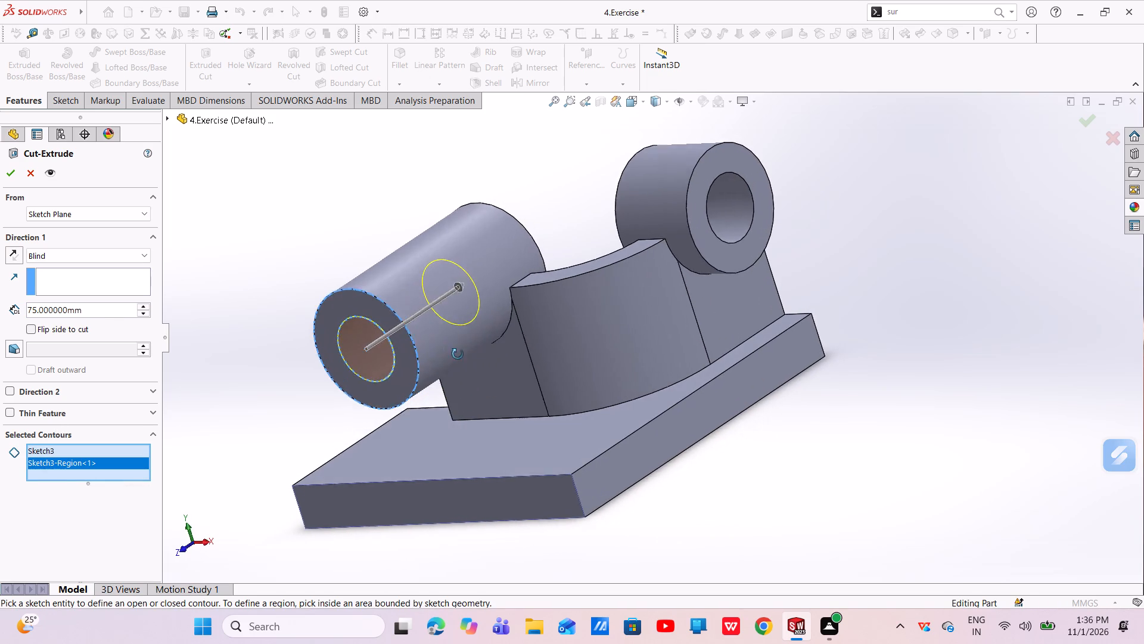
{"action": "middle_click_drag", "start_coordinate": [458, 354], "coordinate": [446, 360]}
{"action": "left_click_drag", "start_coordinate": [454, 292], "coordinate": [573, 189]}
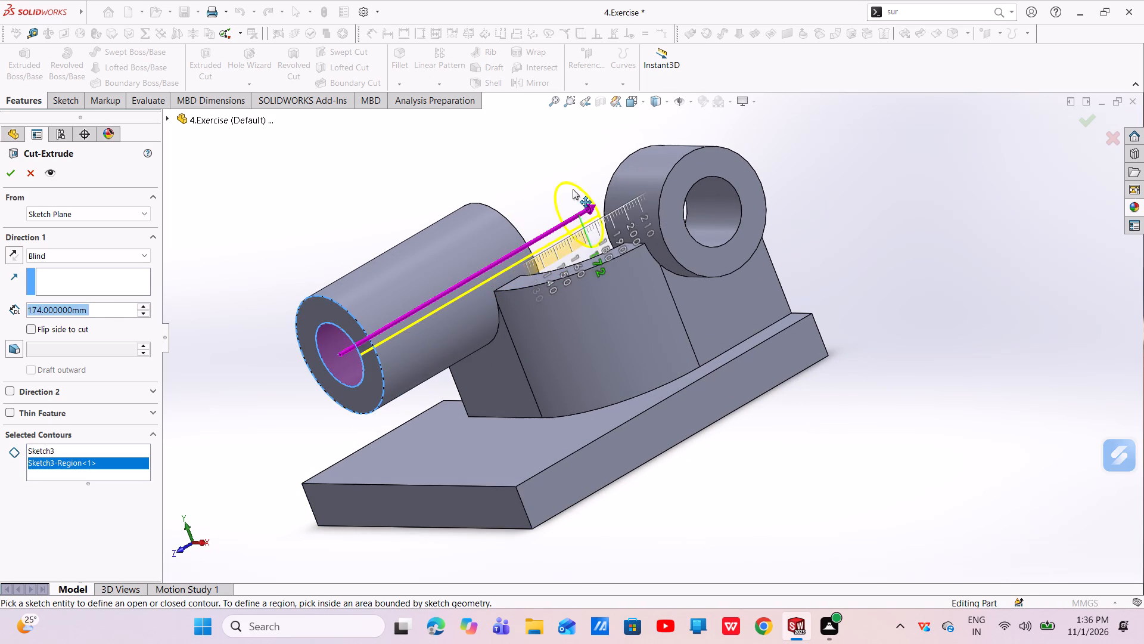
{"action": "left_click_drag", "start_coordinate": [573, 189], "coordinate": [688, 122]}
{"action": "middle_click_drag", "start_coordinate": [580, 436], "coordinate": [647, 458]}
{"action": "left_click", "coordinate": [9, 175]}
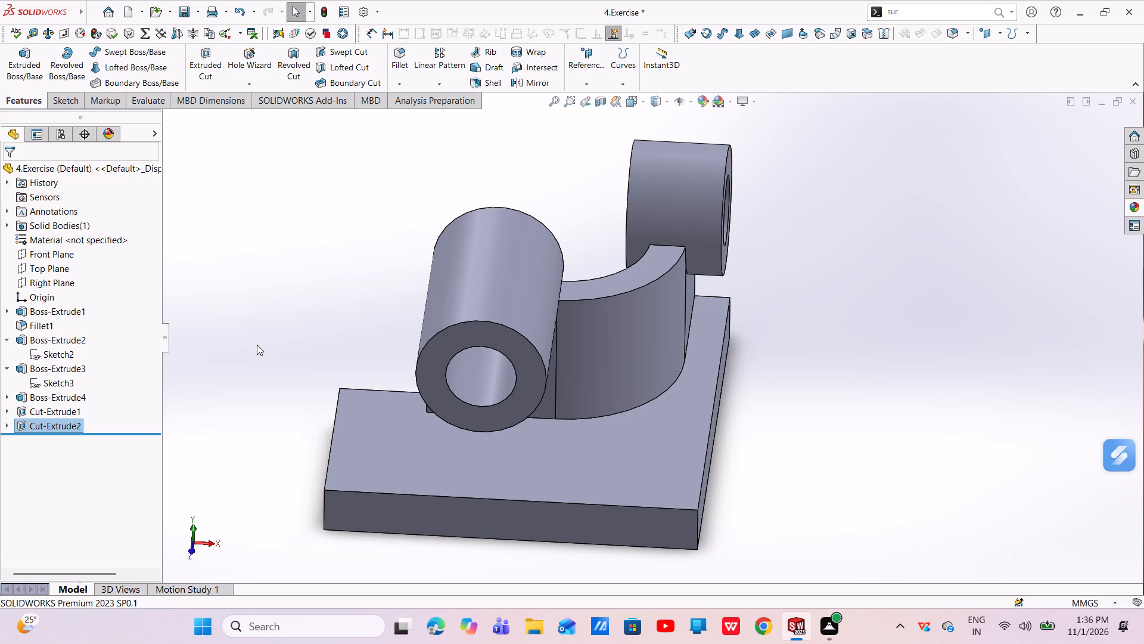
Examine the cleared bores, the curved wall and the plate beneath the shorter boss from several sides.
{"action": "middle_click_drag", "start_coordinate": [449, 370], "coordinate": [492, 297]}
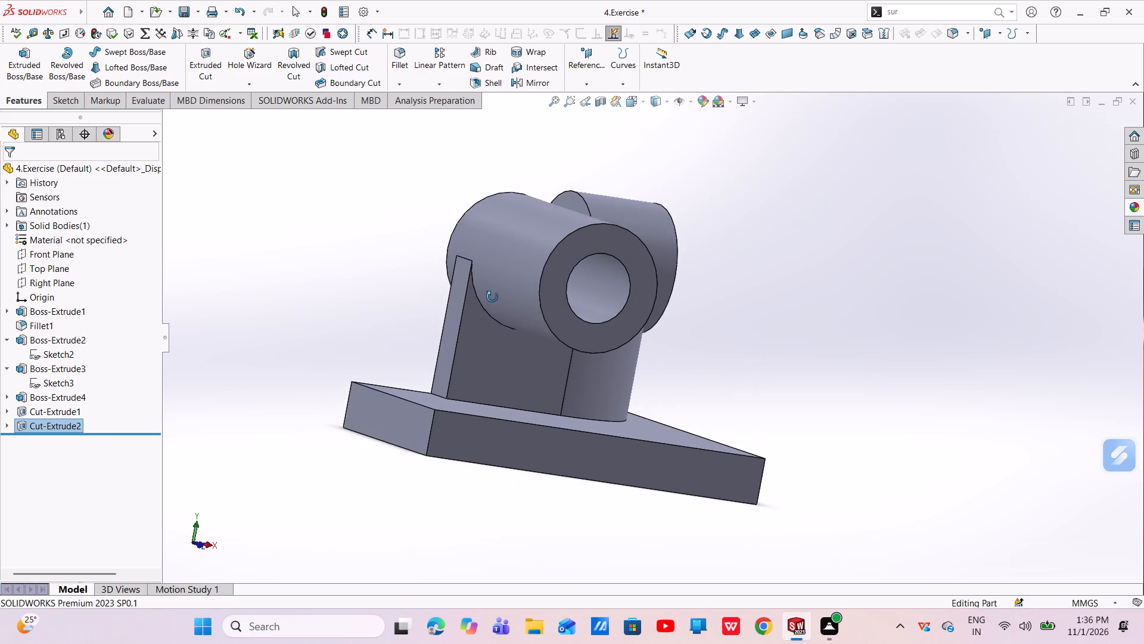
{"action": "middle_click_drag", "start_coordinate": [492, 297], "coordinate": [464, 343]}
{"action": "scroll", "coordinate": [579, 345], "scroll_direction": "up", "scroll_amount": 2}
{"action": "middle_click_drag", "start_coordinate": [639, 354], "coordinate": [579, 547]}
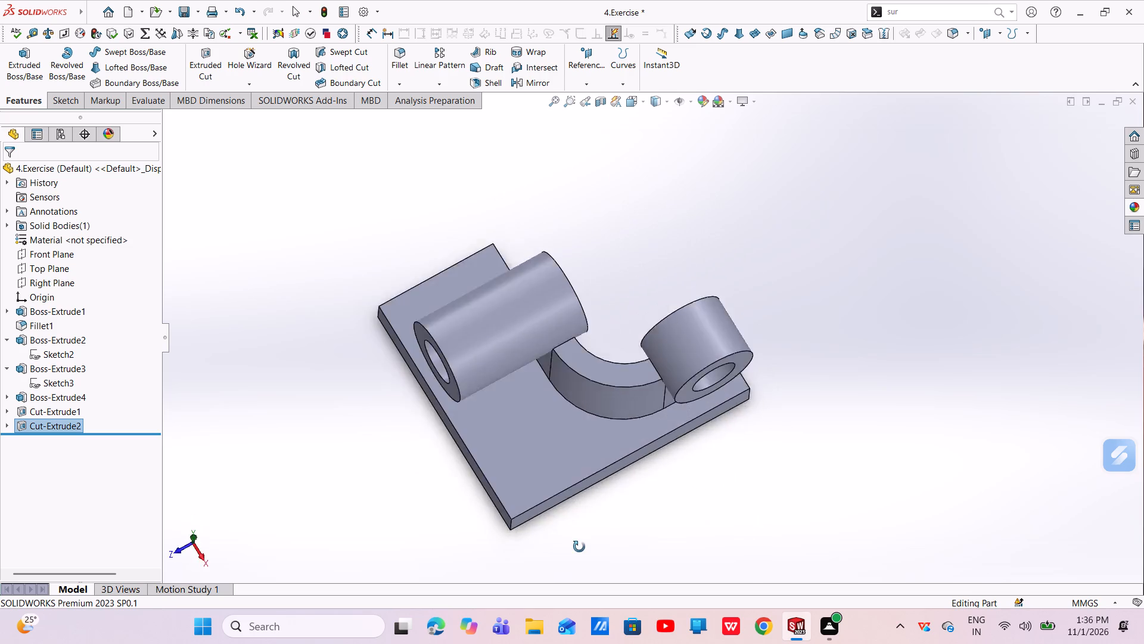
{"action": "middle_click_drag", "start_coordinate": [579, 547], "coordinate": [598, 523]}
{"action": "scroll", "coordinate": [596, 543], "scroll_direction": "up", "scroll_amount": 1}
{"action": "scroll", "coordinate": [592, 388], "scroll_direction": "down", "scroll_amount": 3}
{"action": "middle_click_drag", "start_coordinate": [591, 402], "coordinate": [642, 259]}
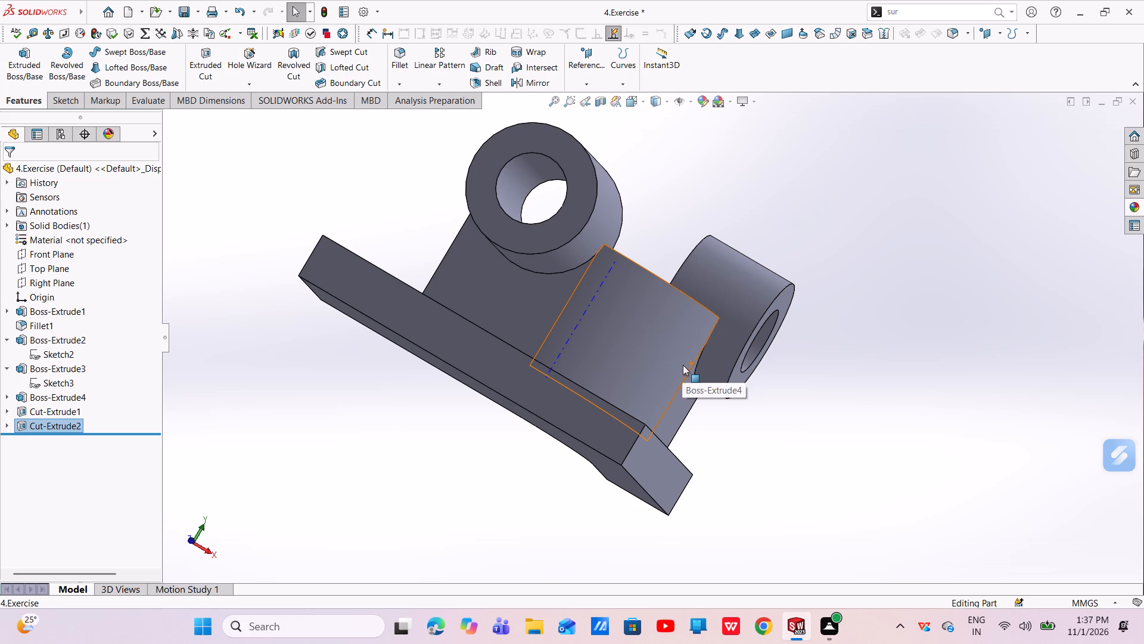
{"action": "middle_click_drag", "start_coordinate": [657, 363], "coordinate": [649, 366]}
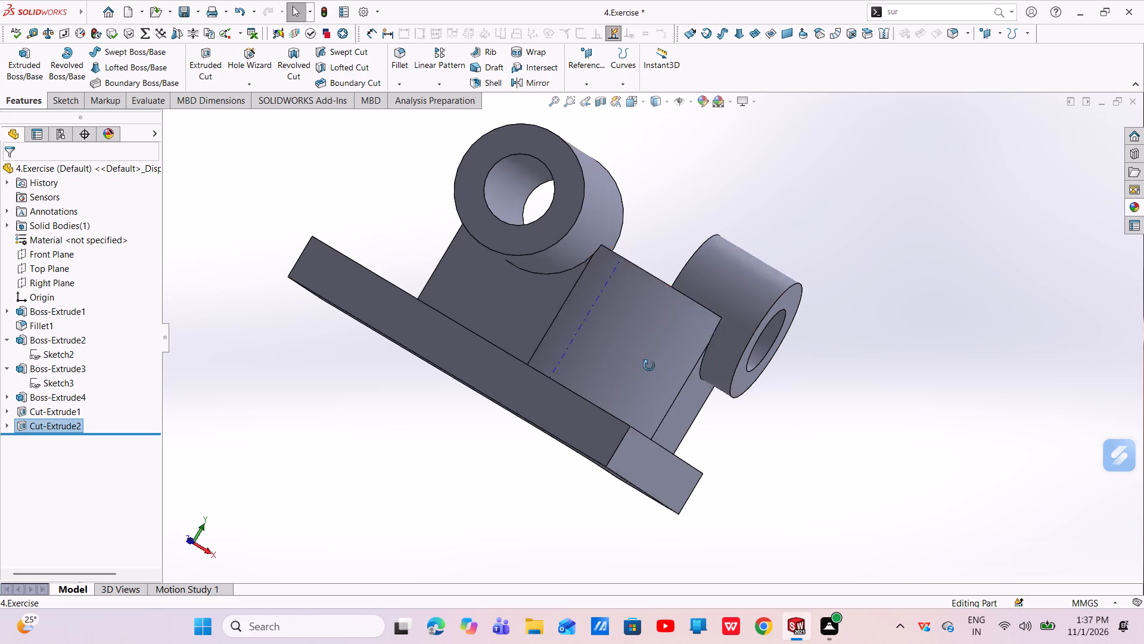
{"action": "middle_click_drag", "start_coordinate": [649, 366], "coordinate": [574, 516]}
{"action": "scroll", "coordinate": [573, 495], "scroll_direction": "up", "scroll_amount": 2}
{"action": "middle_click_drag", "start_coordinate": [577, 472], "coordinate": [596, 426]}
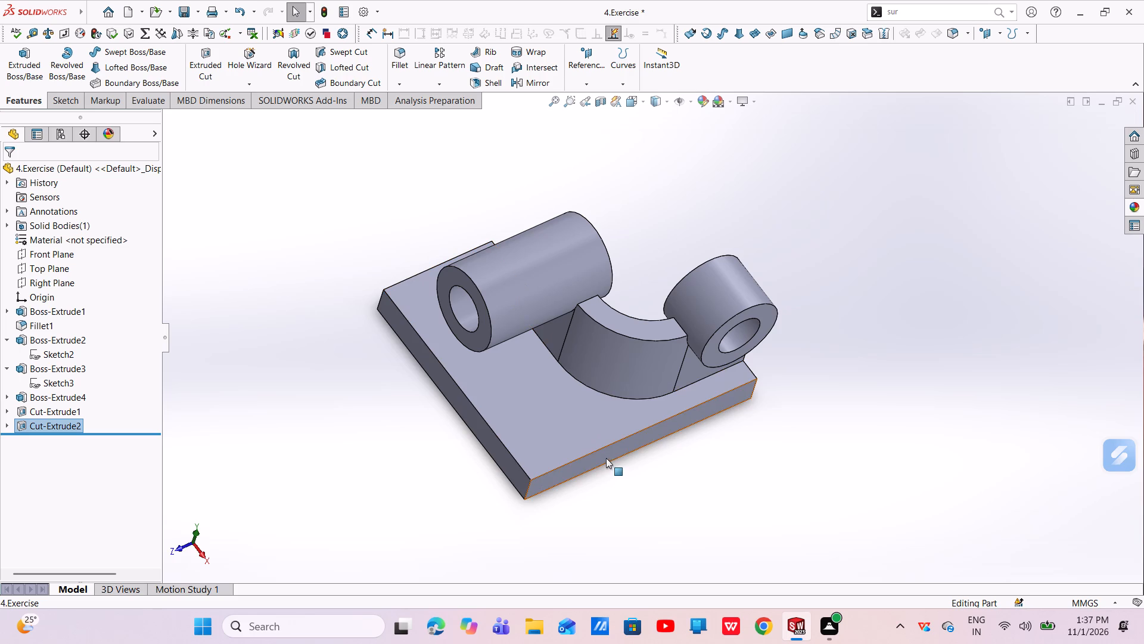
Start a sketch on the plate's side face below the shorter boss and draw a vertical line about 42 mm long from the boss's lowest point to the plate.
{"action": "left_click", "coordinate": [605, 453]}
{"action": "left_click", "coordinate": [660, 414]}
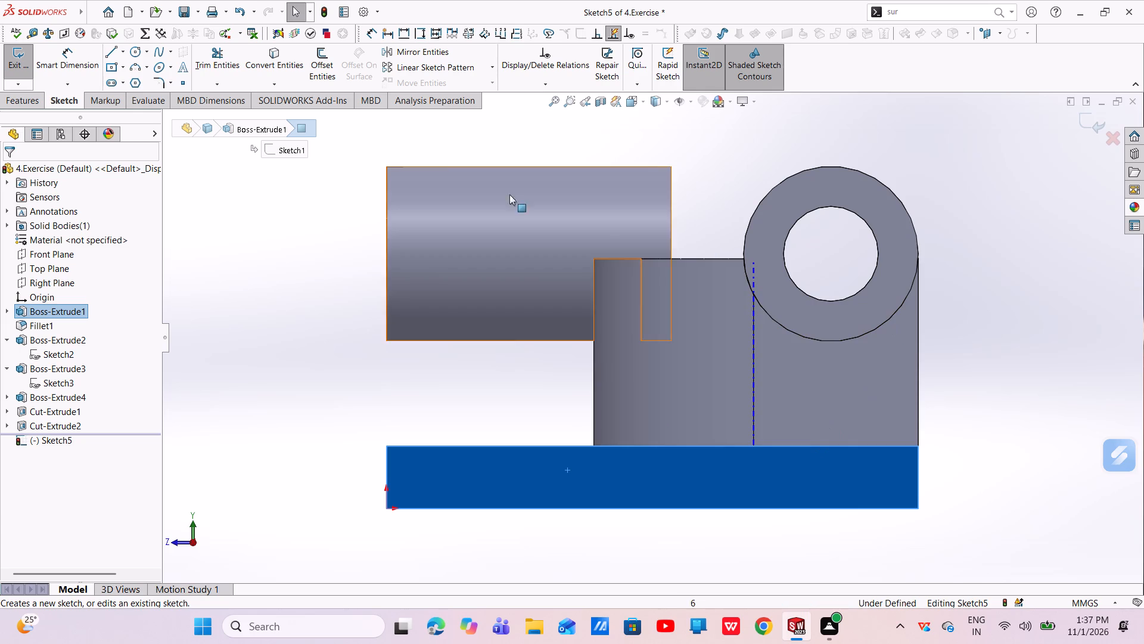
{"action": "left_click", "coordinate": [110, 54]}
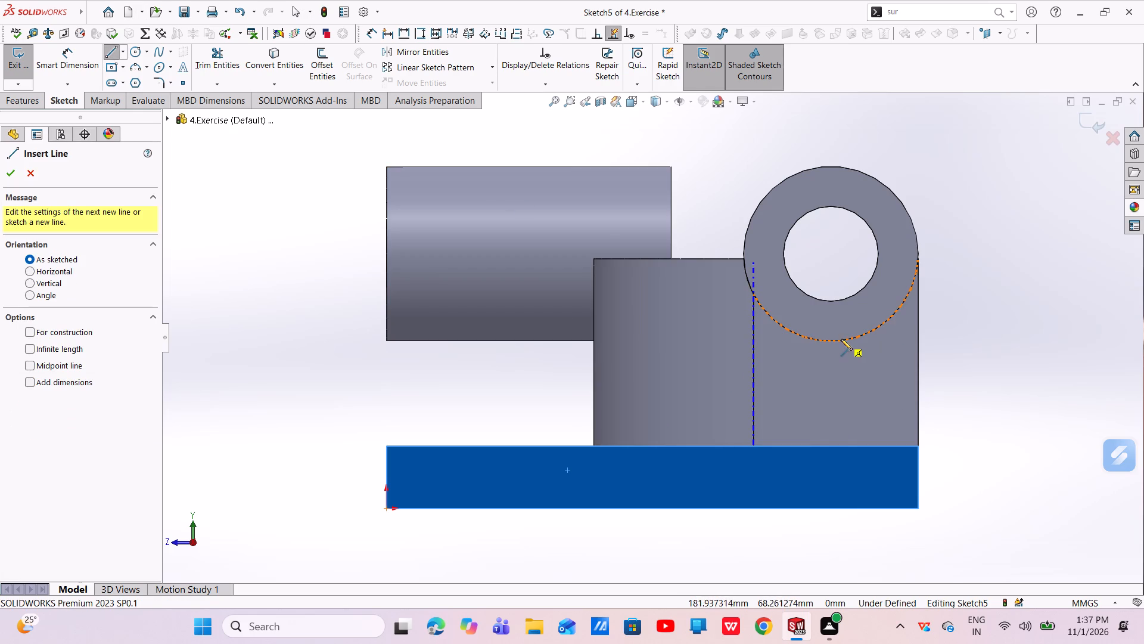
{"action": "left_click", "coordinate": [831, 342]}
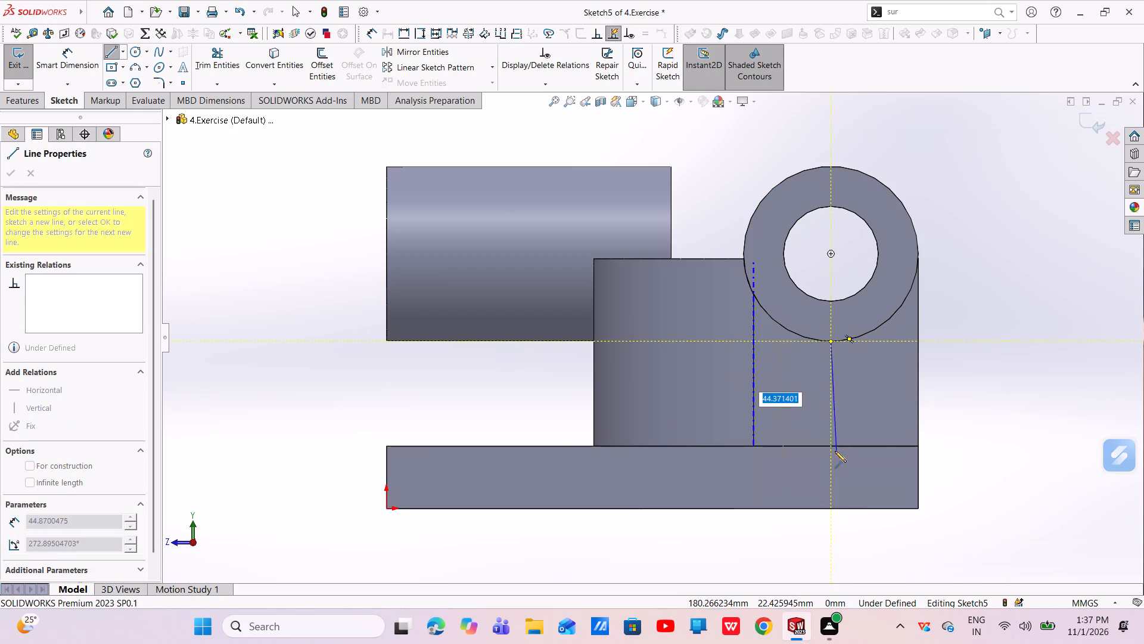
{"action": "left_click", "coordinate": [829, 447]}
{"action": "right_click", "coordinate": [829, 447]}
{"action": "left_click", "coordinate": [866, 457]}
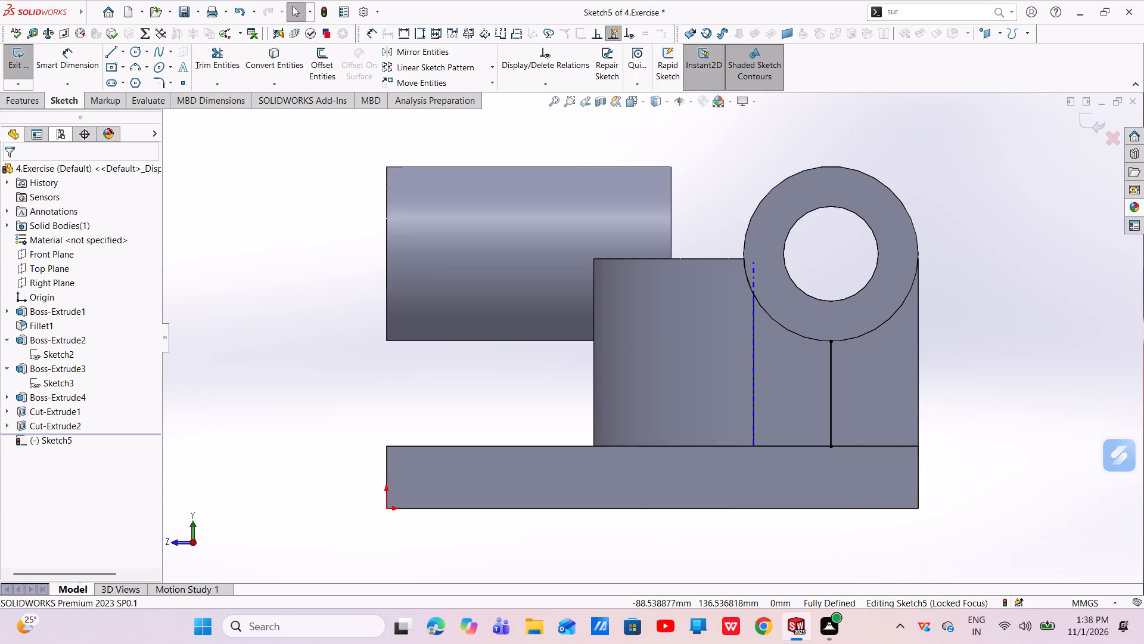
Draw a second vertical line about 49 mm long from the boss's outer circle to the plate's top edge, nearer the plate's end.
{"action": "left_click", "coordinate": [107, 51]}
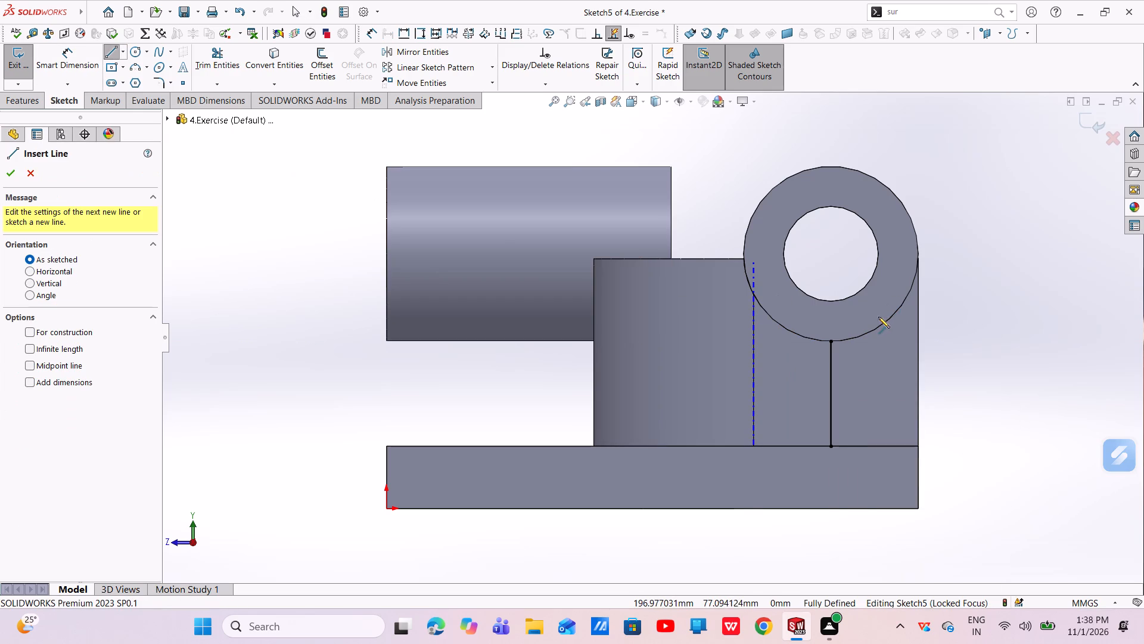
{"action": "left_click", "coordinate": [883, 324]}
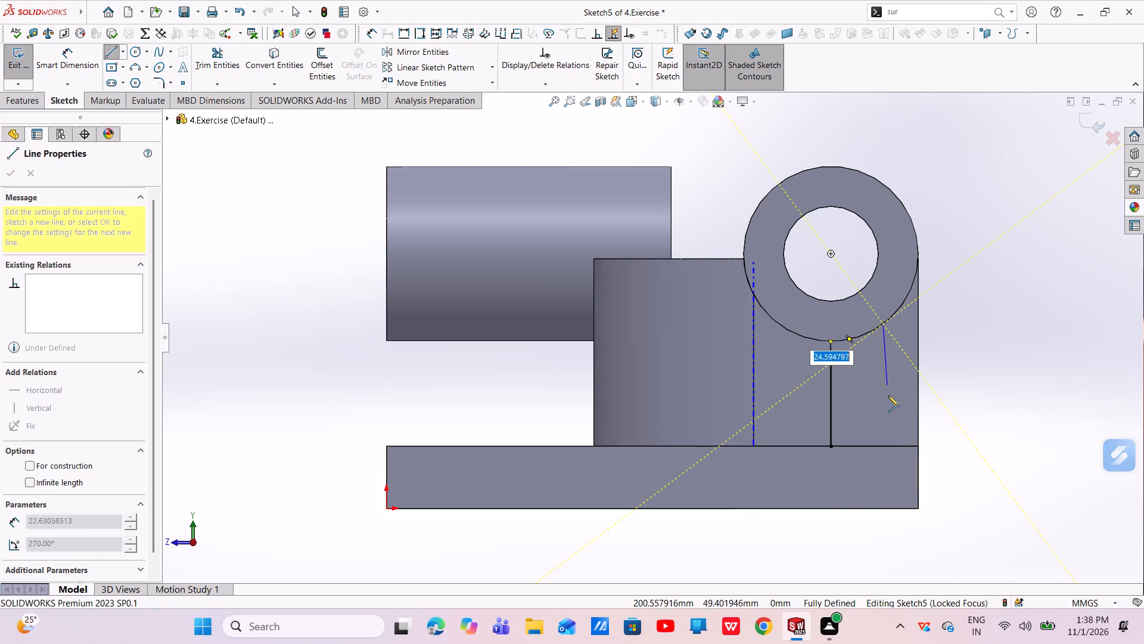
{"action": "left_click", "coordinate": [882, 445]}
{"action": "right_click", "coordinate": [882, 445]}
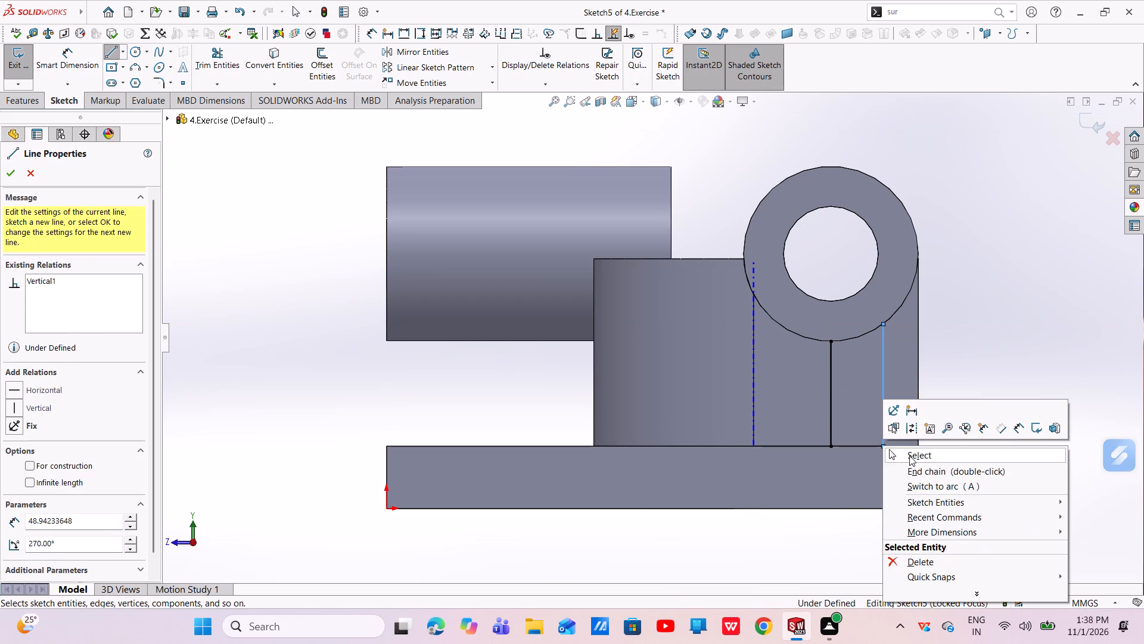
{"action": "left_click", "coordinate": [909, 456]}
Dimension the spacing between the two vertical lines as 19 mm.
{"action": "left_click", "coordinate": [70, 57]}
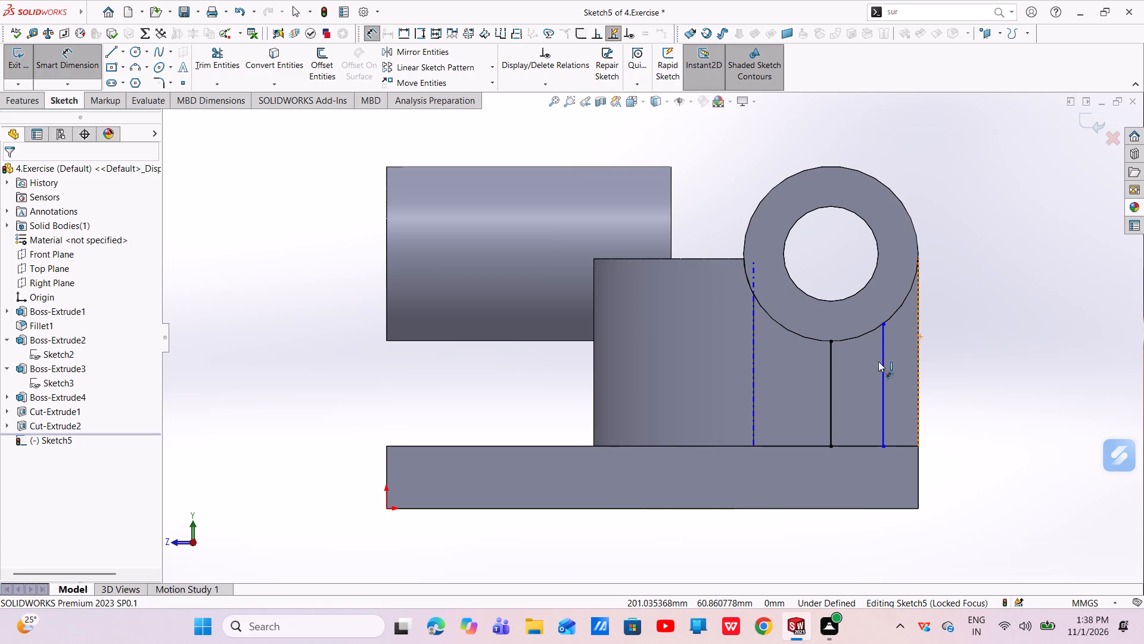
{"action": "left_click", "coordinate": [832, 392]}
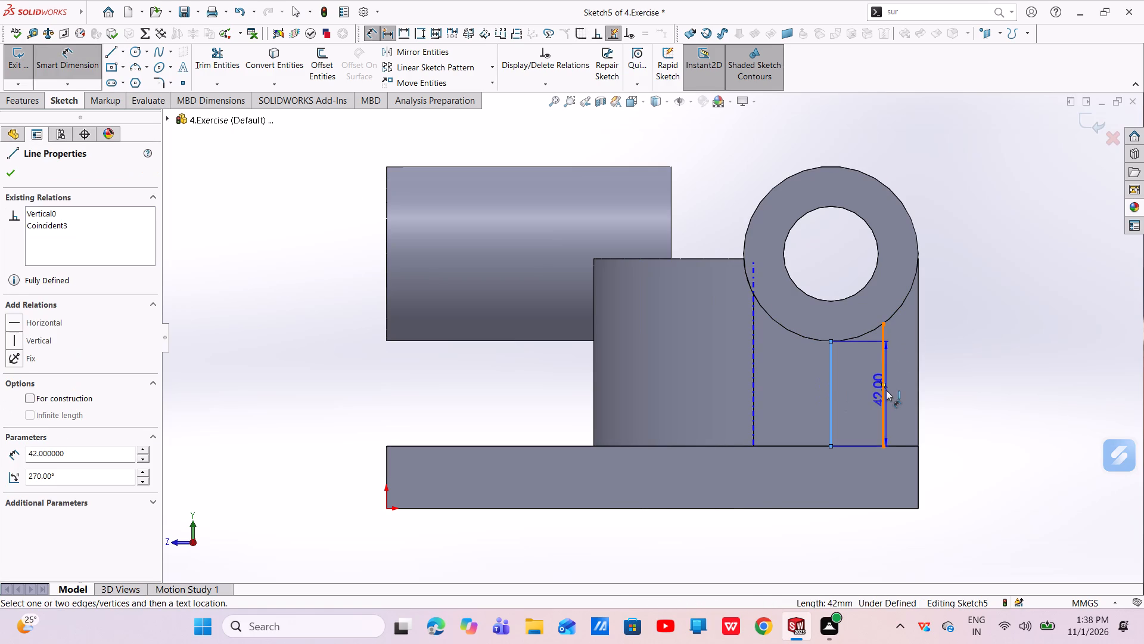
{"action": "left_click", "coordinate": [886, 390]}
{"action": "left_click", "coordinate": [866, 488]}
{"action": "key", "text": "BackSpace"}
{"action": "type", "text": "19"}
{"action": "key", "text": "Return"}
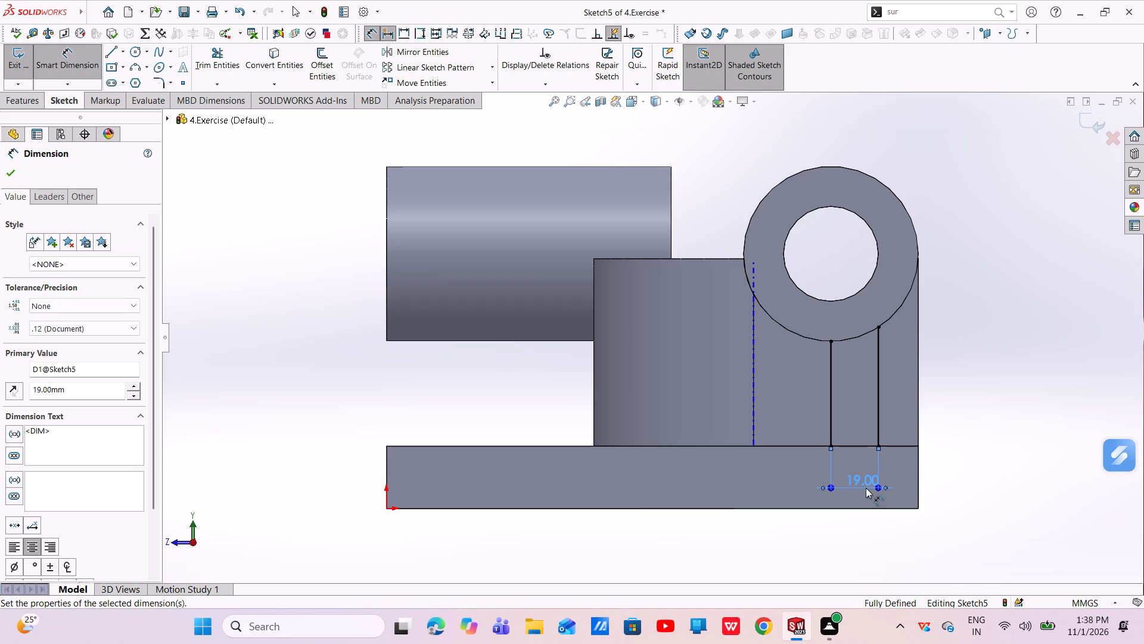
{"action": "left_click", "coordinate": [9, 174]}
Join the lower ends of the two vertical lines with a horizontal line along the plate's top edge.
{"action": "left_click", "coordinate": [113, 54]}
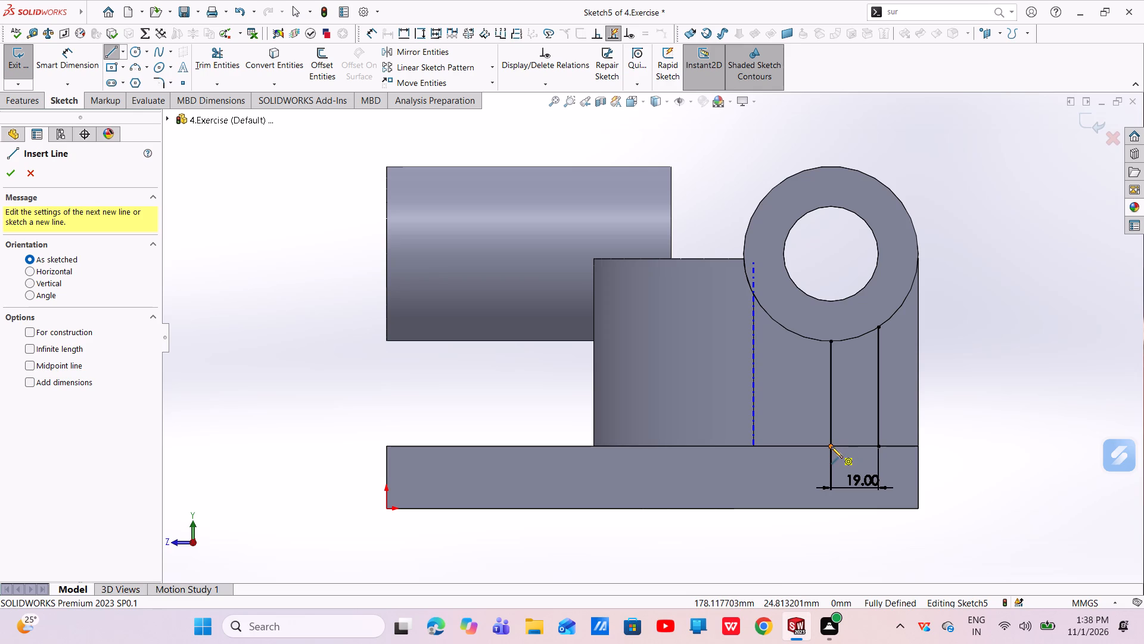
{"action": "left_click", "coordinate": [831, 446]}
{"action": "left_click", "coordinate": [877, 447]}
{"action": "right_click", "coordinate": [877, 446]}
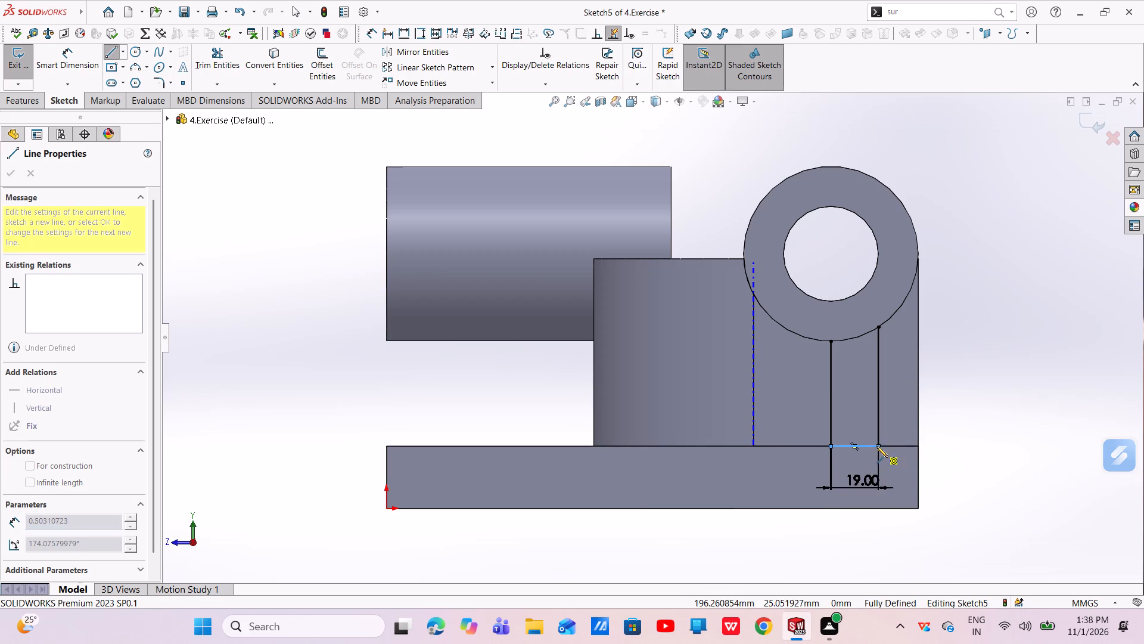
{"action": "left_click", "coordinate": [890, 454]}
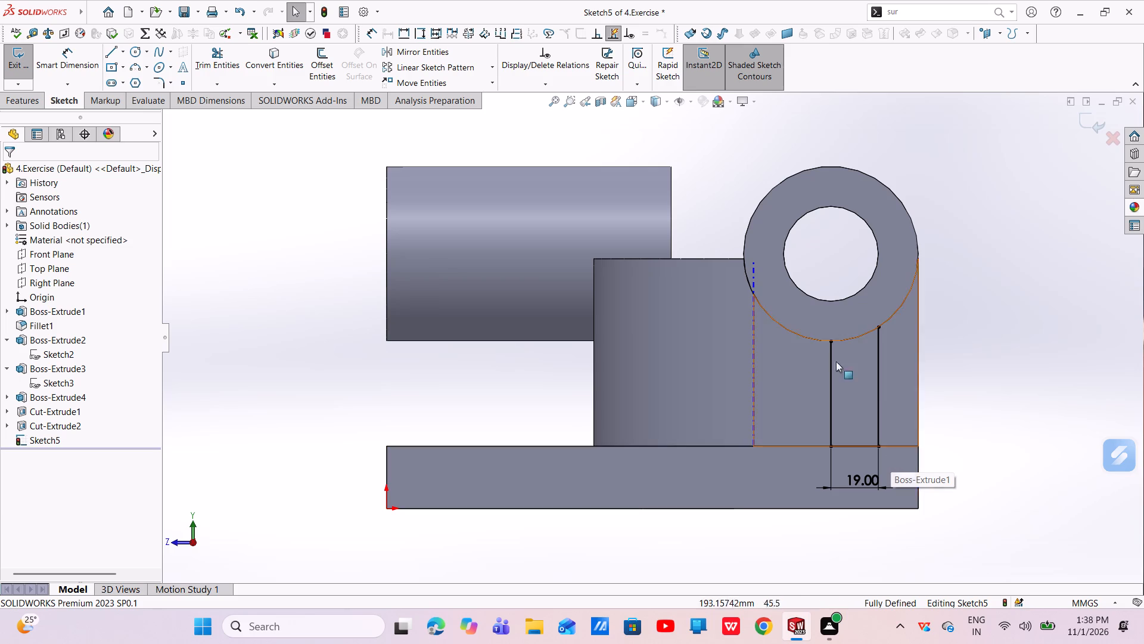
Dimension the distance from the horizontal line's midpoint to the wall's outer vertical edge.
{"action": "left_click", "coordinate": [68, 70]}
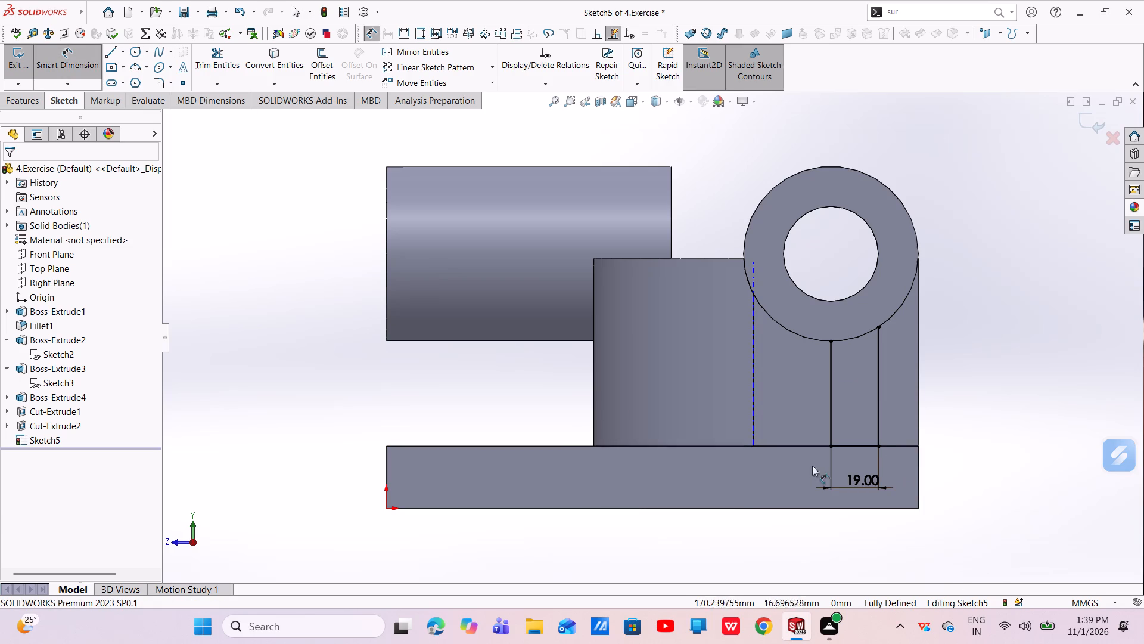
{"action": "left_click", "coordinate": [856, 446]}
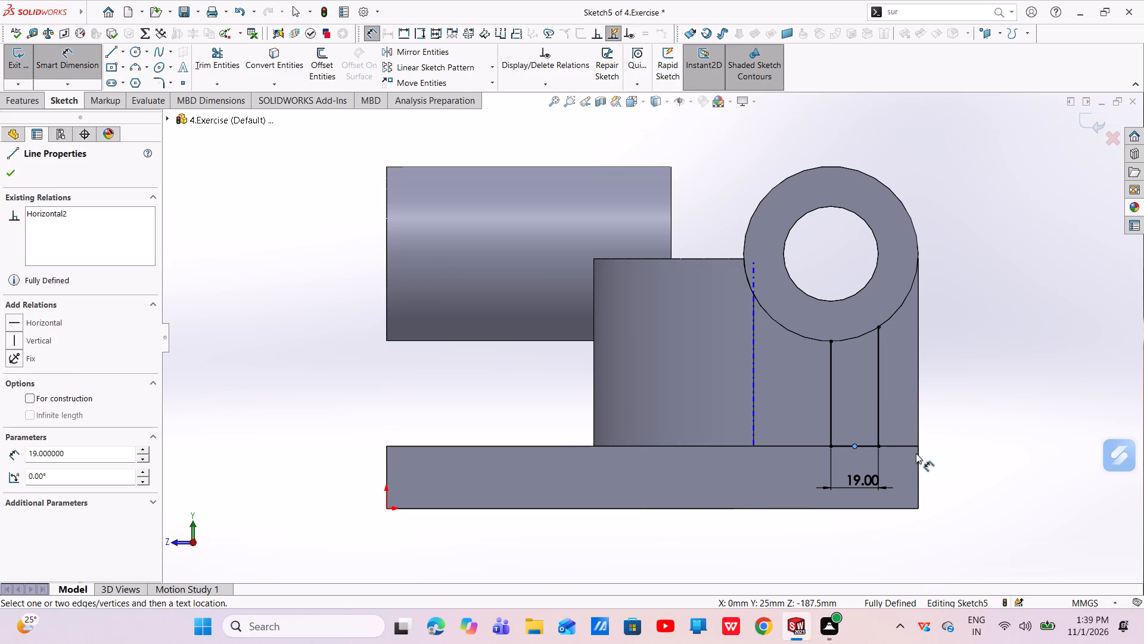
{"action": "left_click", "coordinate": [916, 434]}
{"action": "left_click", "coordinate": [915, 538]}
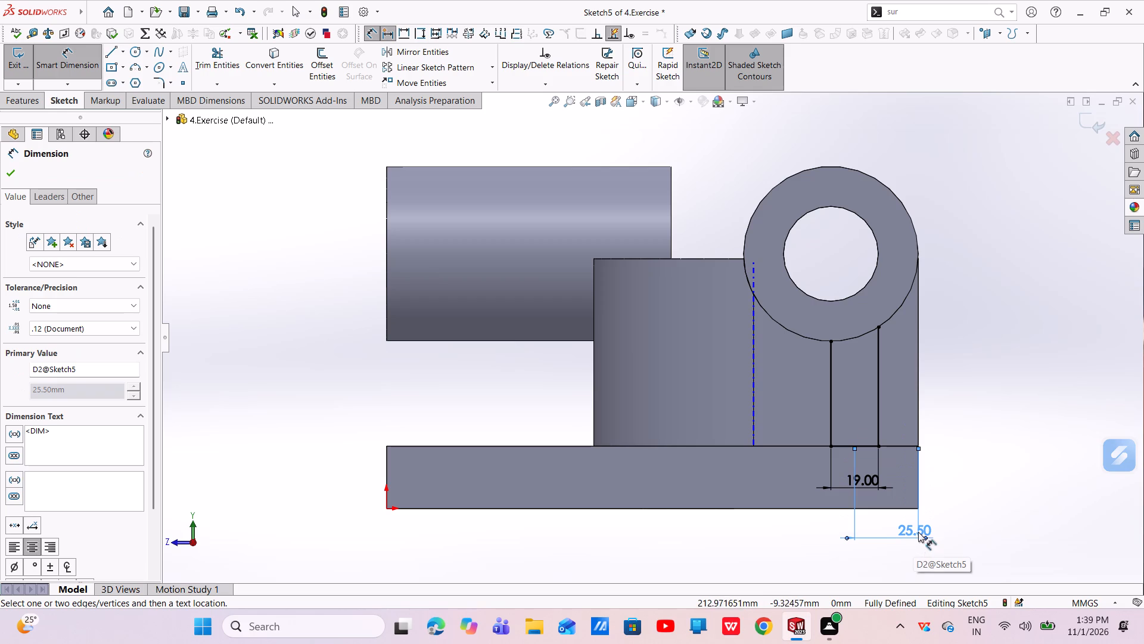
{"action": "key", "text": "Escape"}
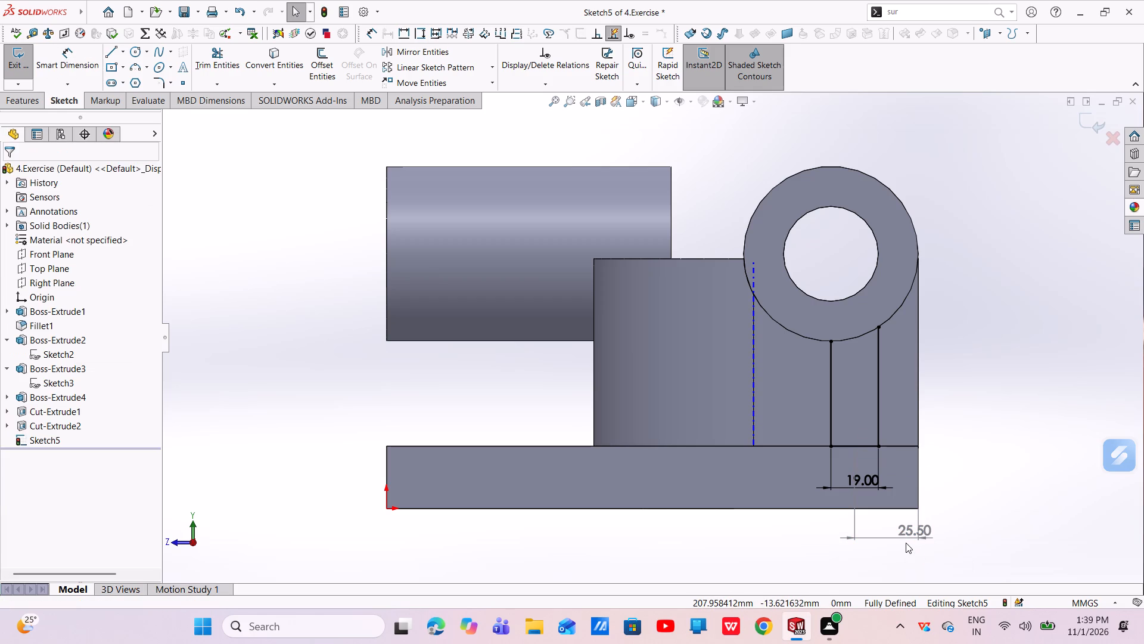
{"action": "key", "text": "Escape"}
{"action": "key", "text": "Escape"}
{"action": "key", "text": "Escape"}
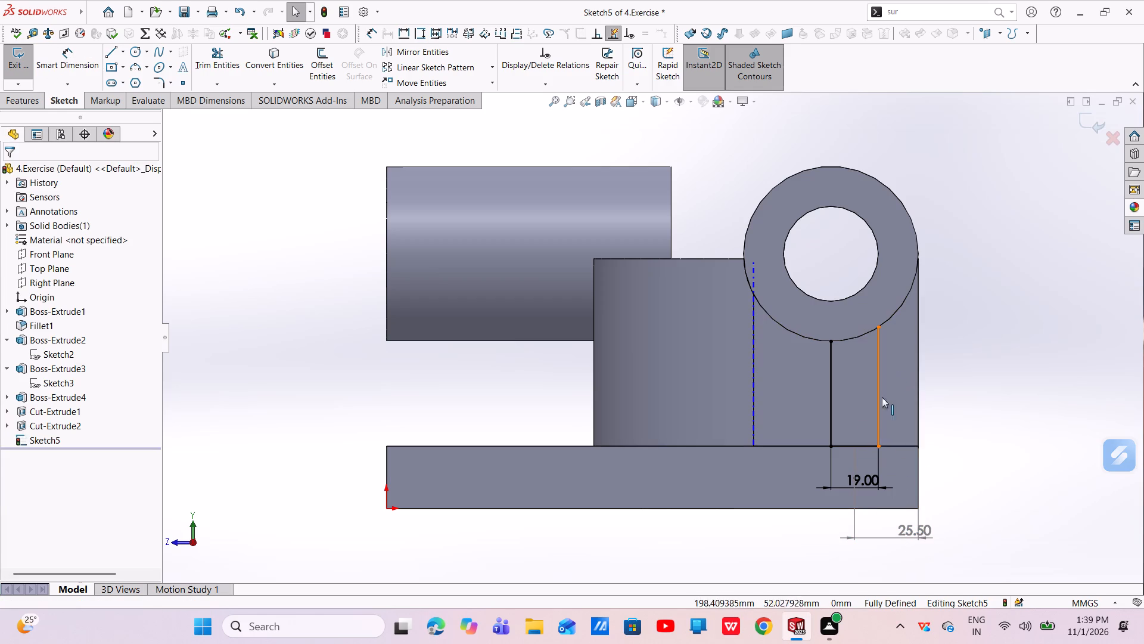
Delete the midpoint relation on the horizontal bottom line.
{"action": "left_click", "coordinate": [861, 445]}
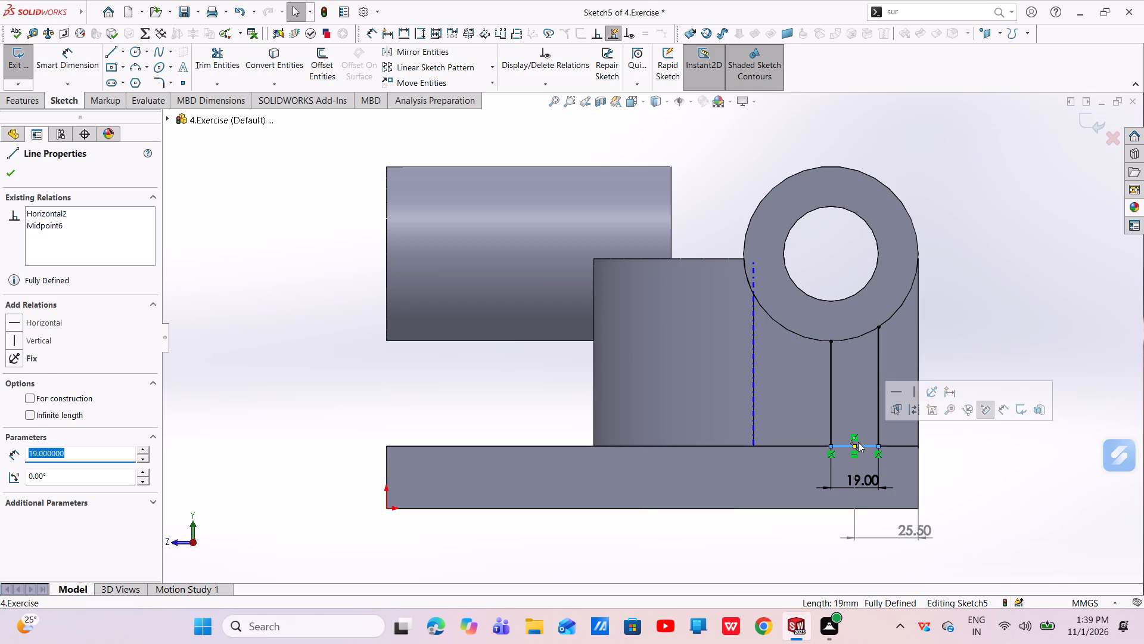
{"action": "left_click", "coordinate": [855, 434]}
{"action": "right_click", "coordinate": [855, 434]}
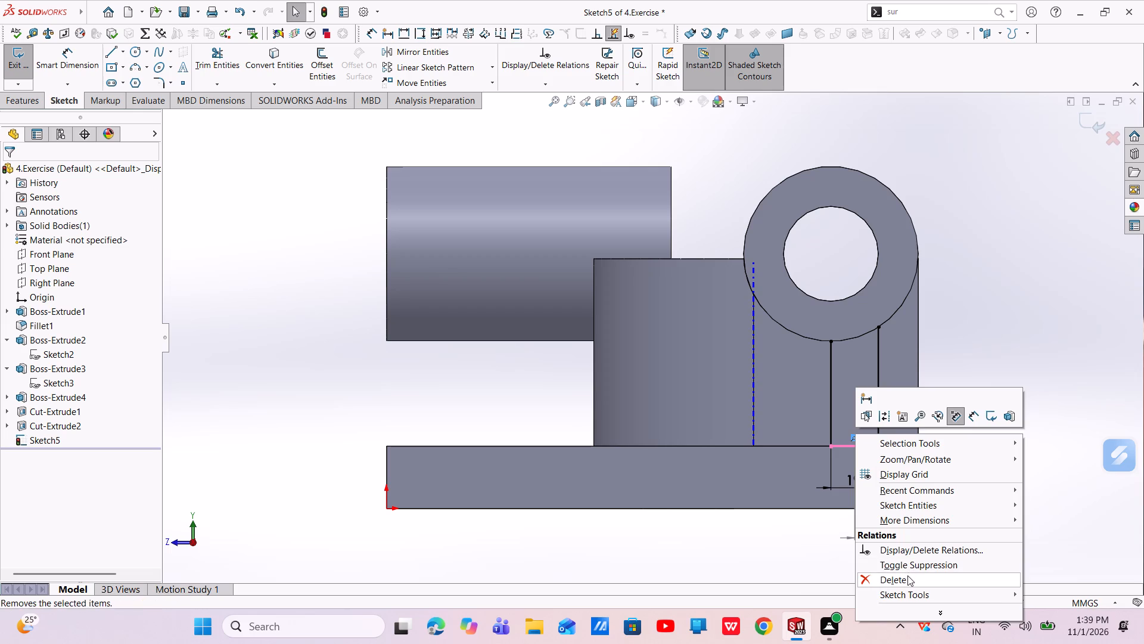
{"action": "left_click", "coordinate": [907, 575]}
Delete the relation at the horizontal line's endpoint below the second vertical line.
{"action": "left_click", "coordinate": [857, 445]}
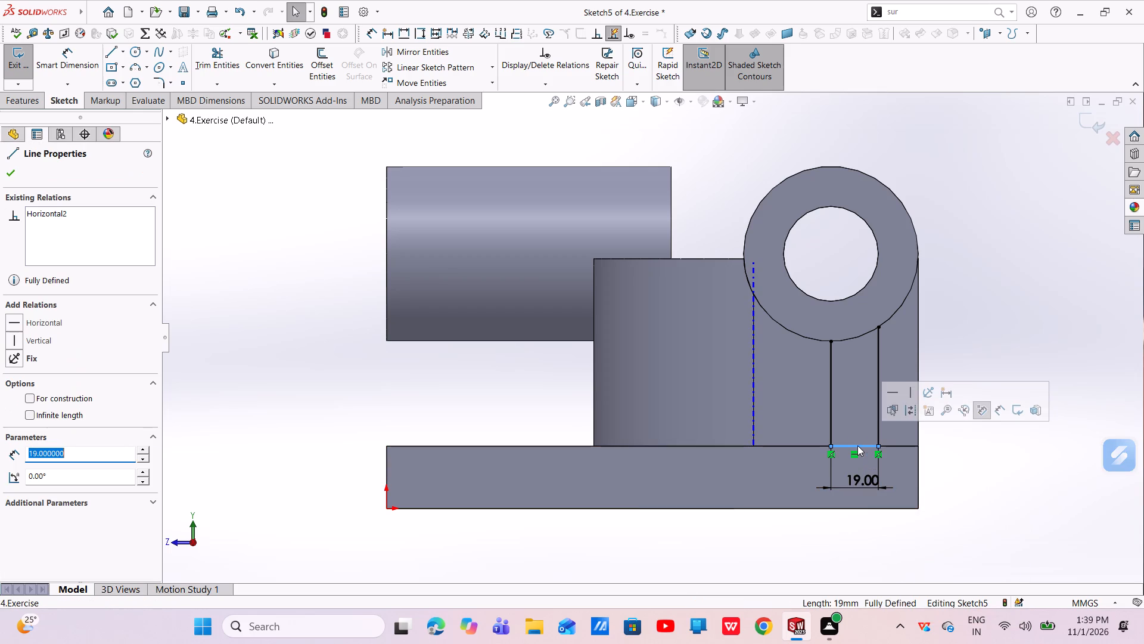
{"action": "left_click", "coordinate": [878, 454]}
{"action": "right_click", "coordinate": [878, 454]}
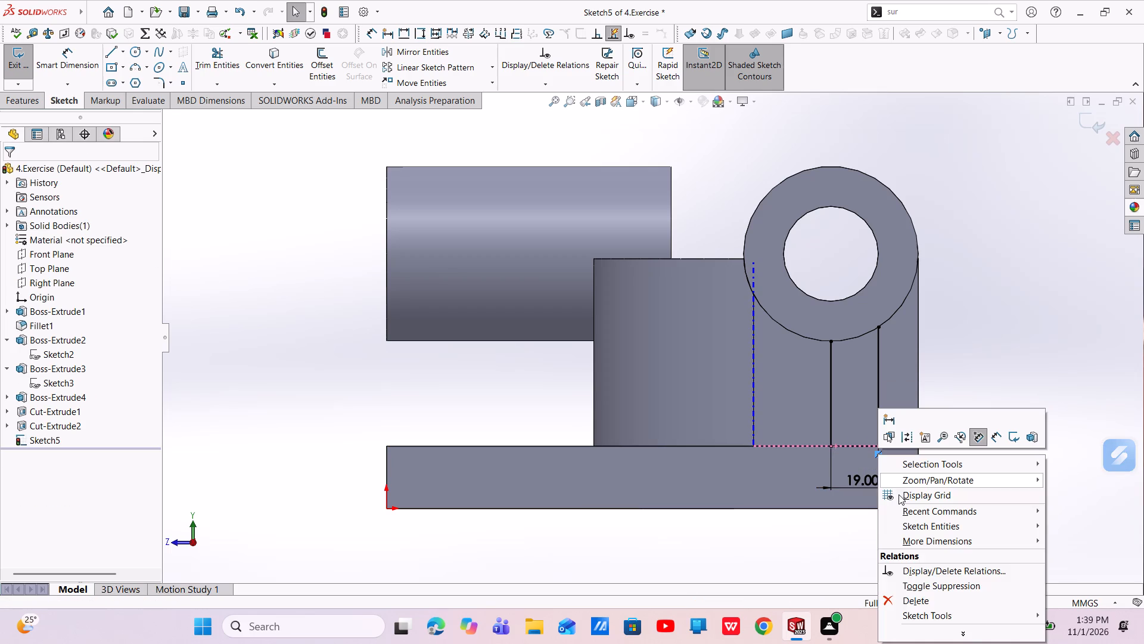
{"action": "left_click", "coordinate": [904, 600]}
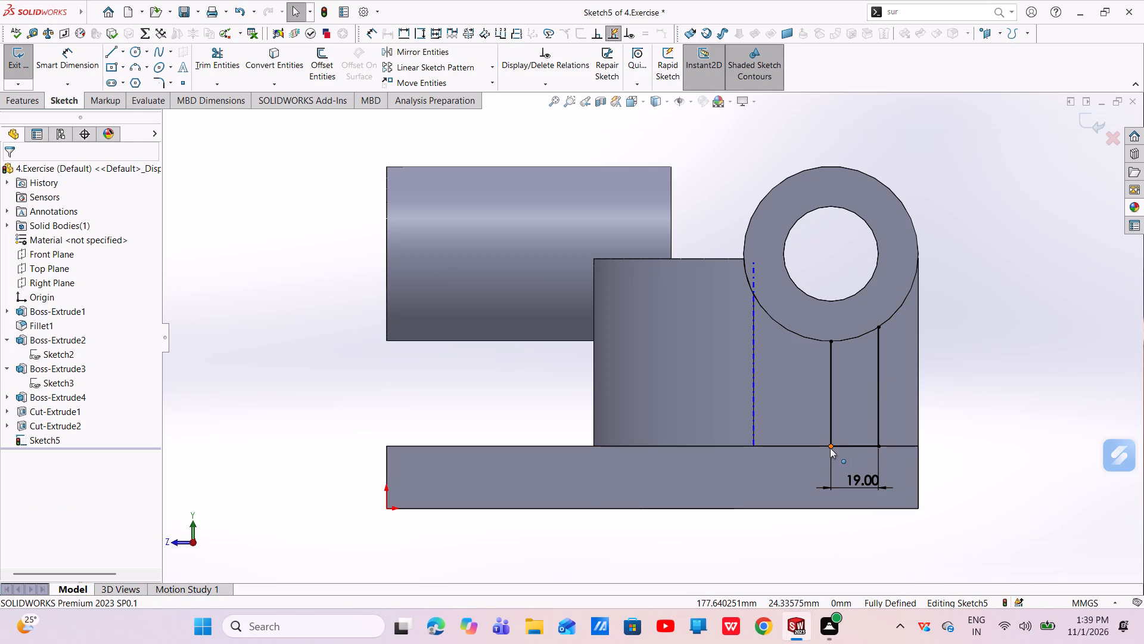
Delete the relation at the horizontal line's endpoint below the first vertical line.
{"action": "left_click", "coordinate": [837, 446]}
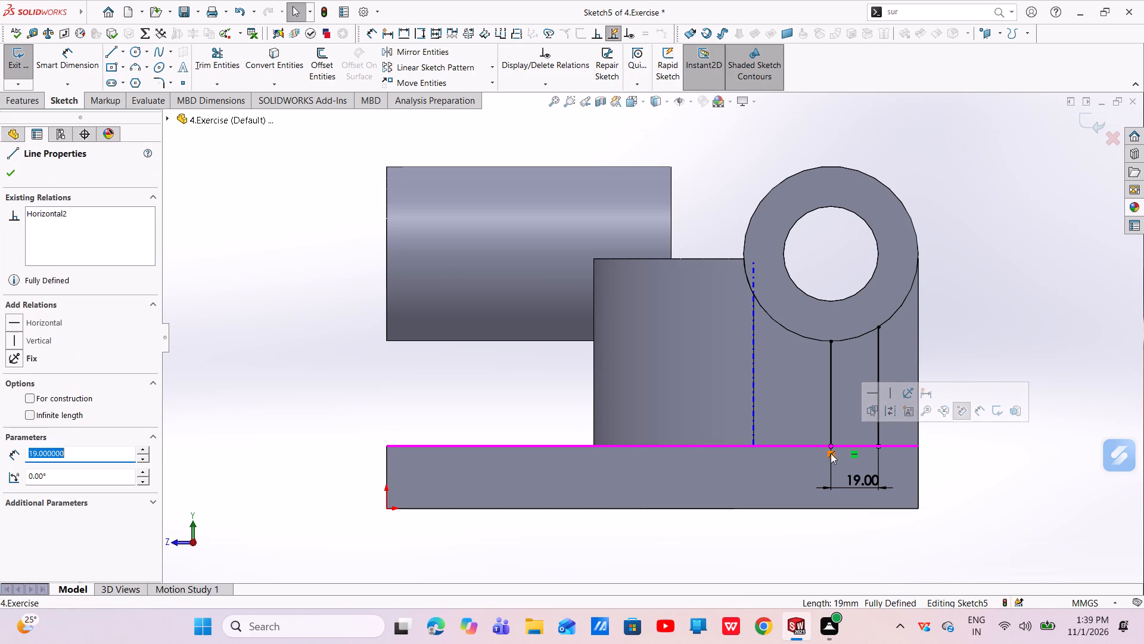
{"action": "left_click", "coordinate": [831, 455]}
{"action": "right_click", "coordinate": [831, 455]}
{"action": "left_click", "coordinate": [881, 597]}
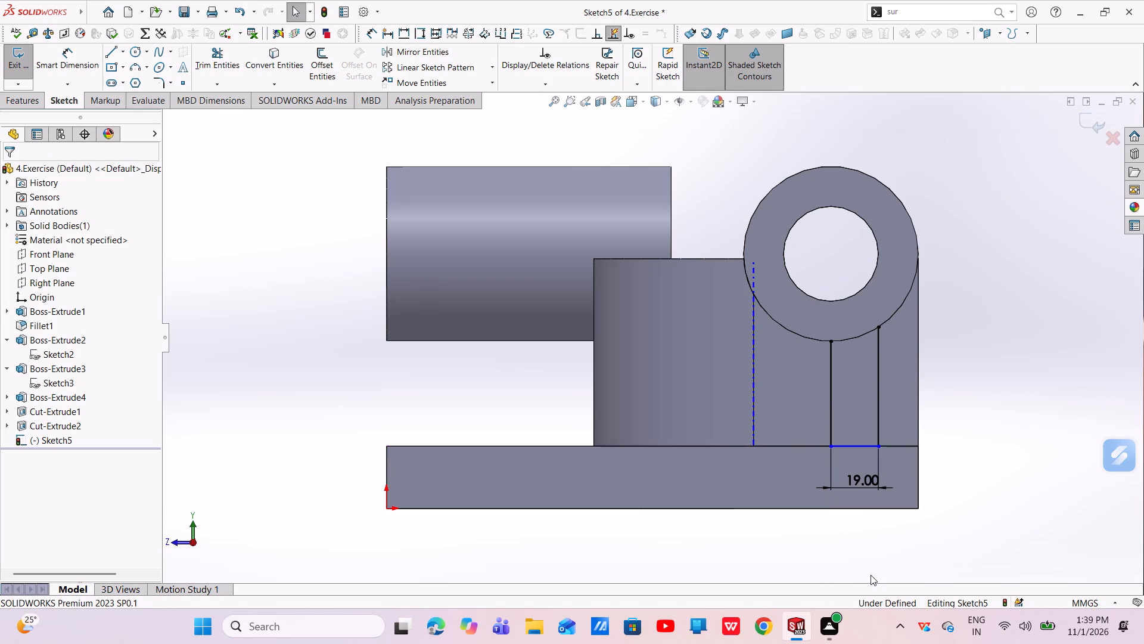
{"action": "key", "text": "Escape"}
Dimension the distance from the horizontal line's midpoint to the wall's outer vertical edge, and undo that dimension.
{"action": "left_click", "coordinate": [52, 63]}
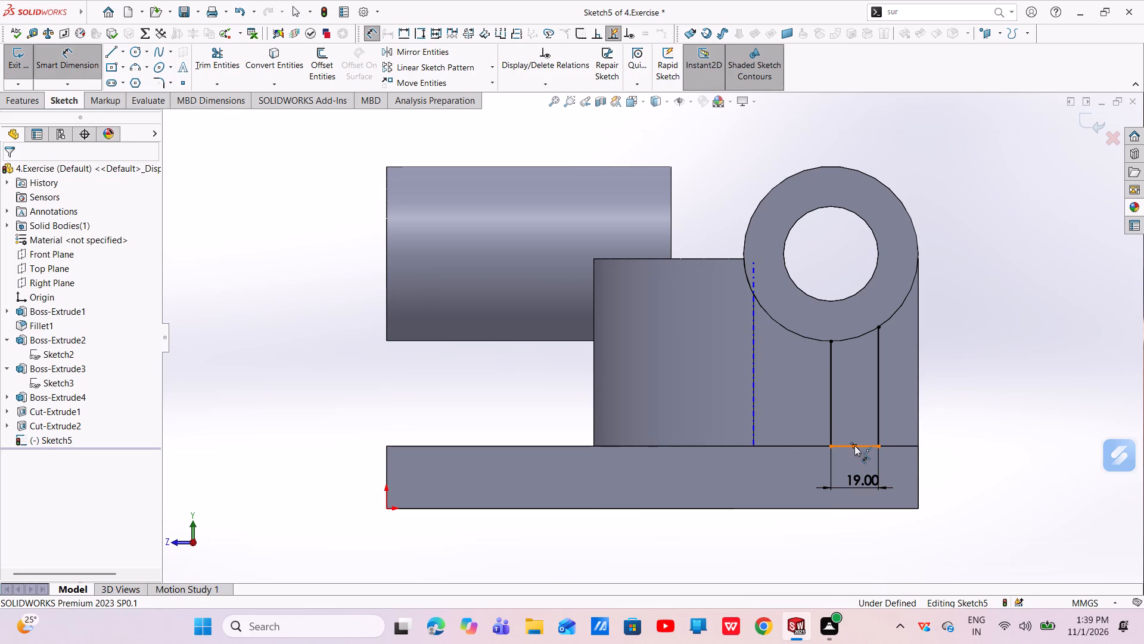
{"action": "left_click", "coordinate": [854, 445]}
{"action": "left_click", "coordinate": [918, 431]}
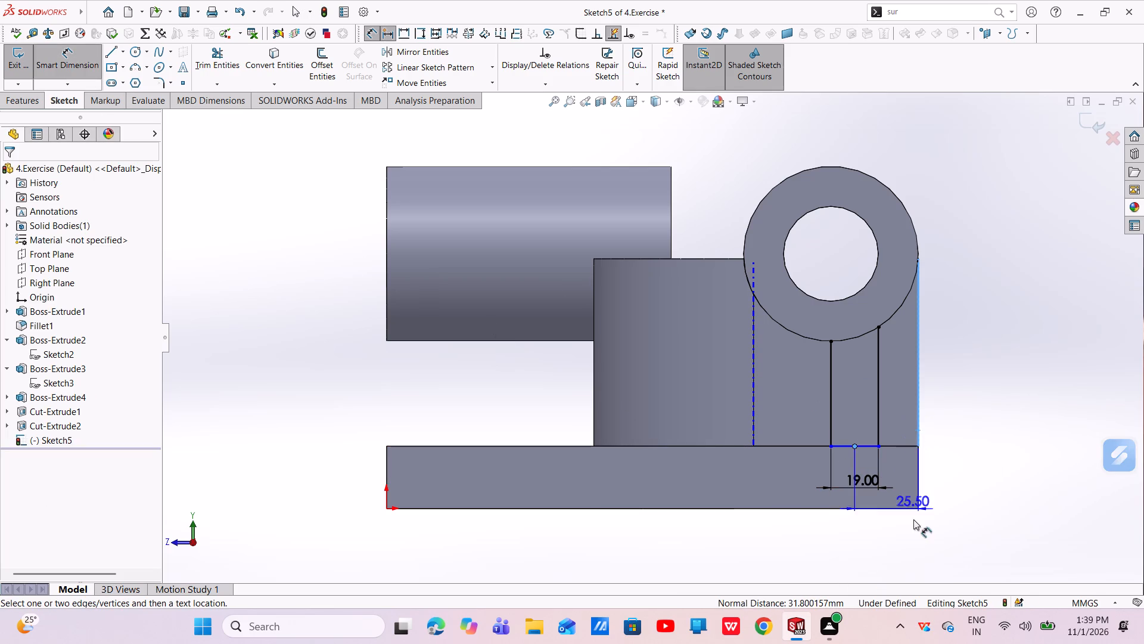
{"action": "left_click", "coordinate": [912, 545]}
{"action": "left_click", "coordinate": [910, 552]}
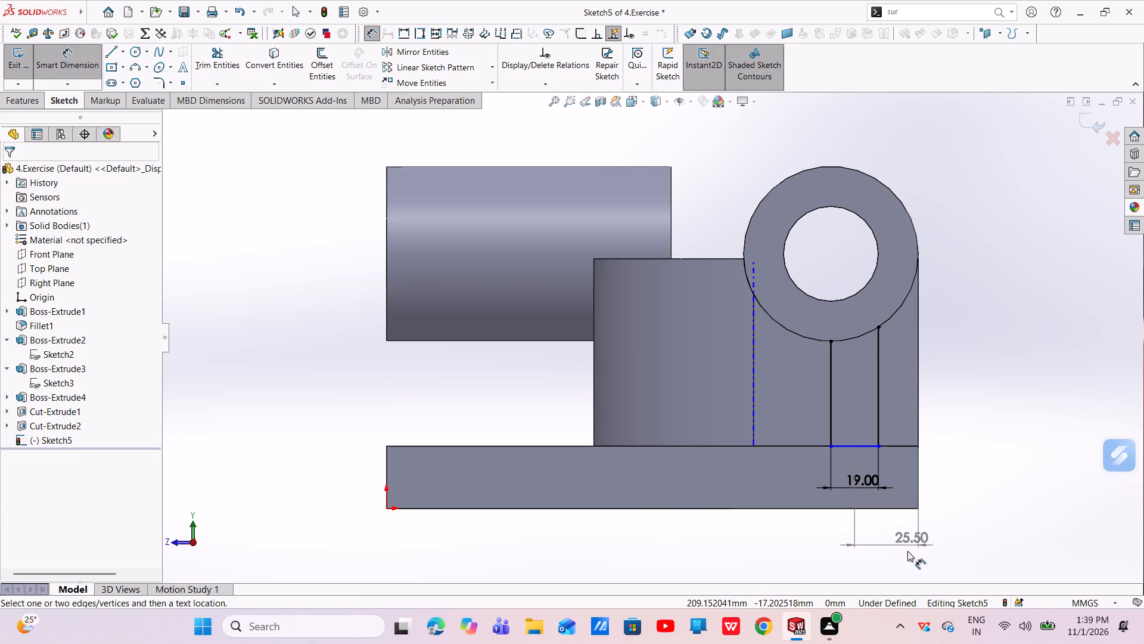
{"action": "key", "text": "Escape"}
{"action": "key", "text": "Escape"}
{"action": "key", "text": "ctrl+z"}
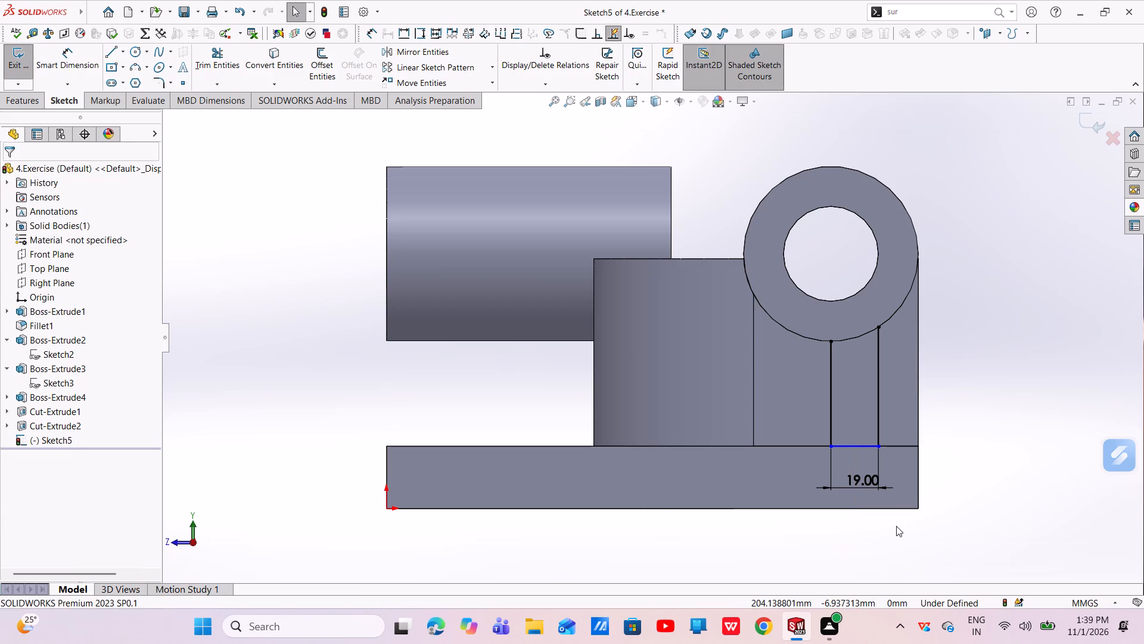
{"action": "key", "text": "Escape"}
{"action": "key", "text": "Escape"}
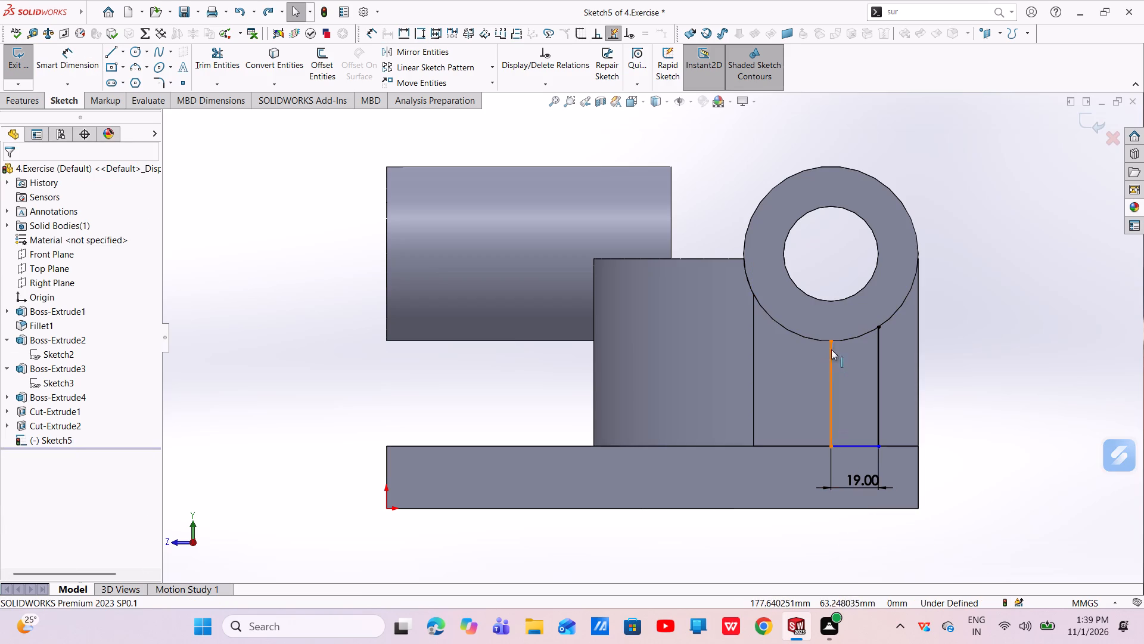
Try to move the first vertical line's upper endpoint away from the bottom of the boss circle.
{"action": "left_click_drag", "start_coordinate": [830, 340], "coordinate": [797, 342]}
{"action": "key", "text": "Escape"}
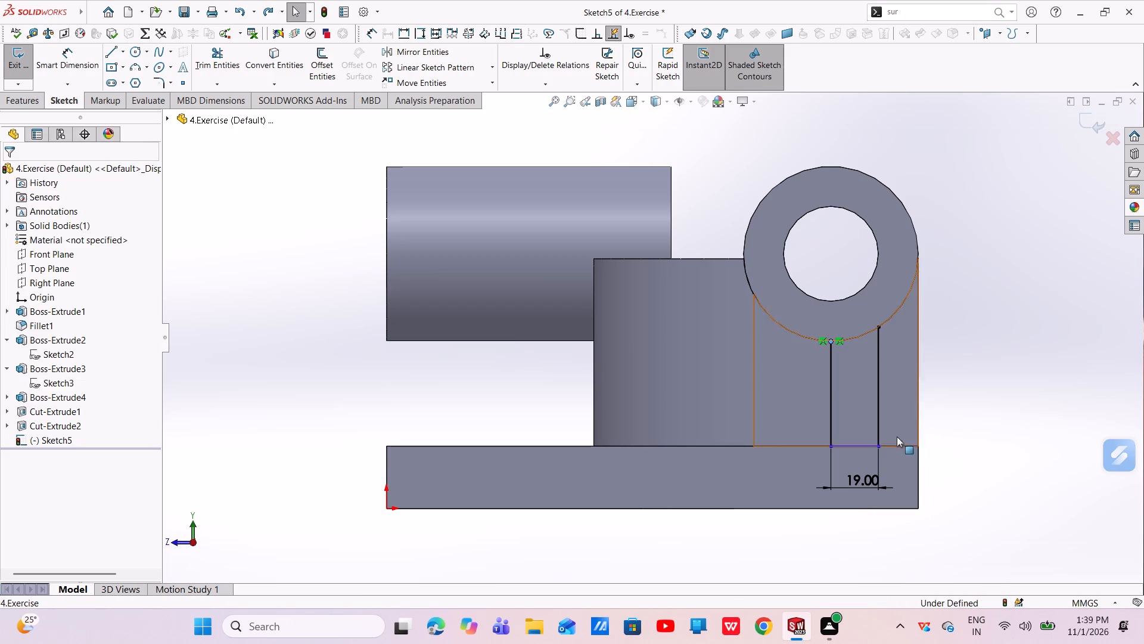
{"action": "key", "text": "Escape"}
Delete the second vertical line and the horizontal bottom line, keeping only the vertical line under the boss centre.
{"action": "left_click", "coordinate": [877, 361]}
{"action": "right_click", "coordinate": [877, 362]}
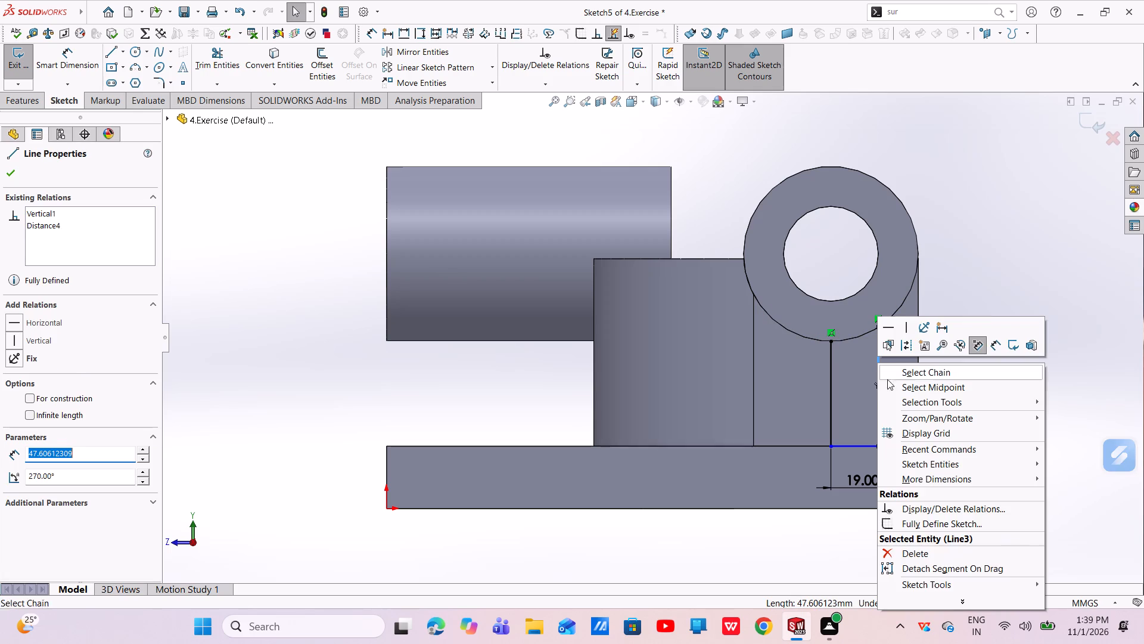
{"action": "left_click", "coordinate": [915, 550]}
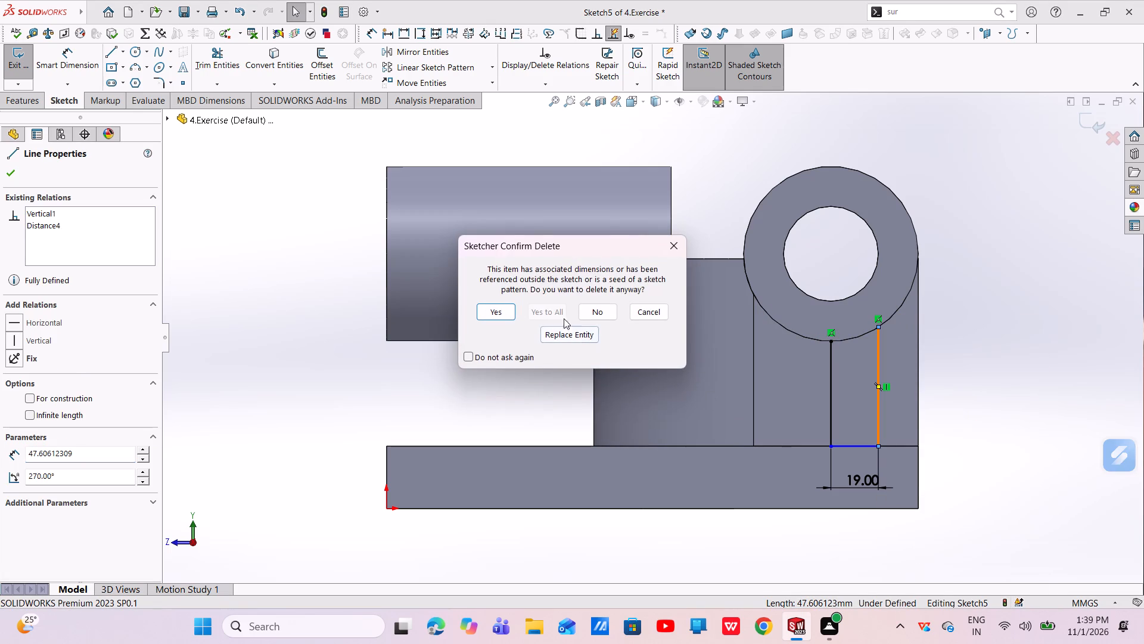
{"action": "left_click", "coordinate": [493, 307]}
{"action": "key", "text": "Escape"}
{"action": "key", "text": "Escape"}
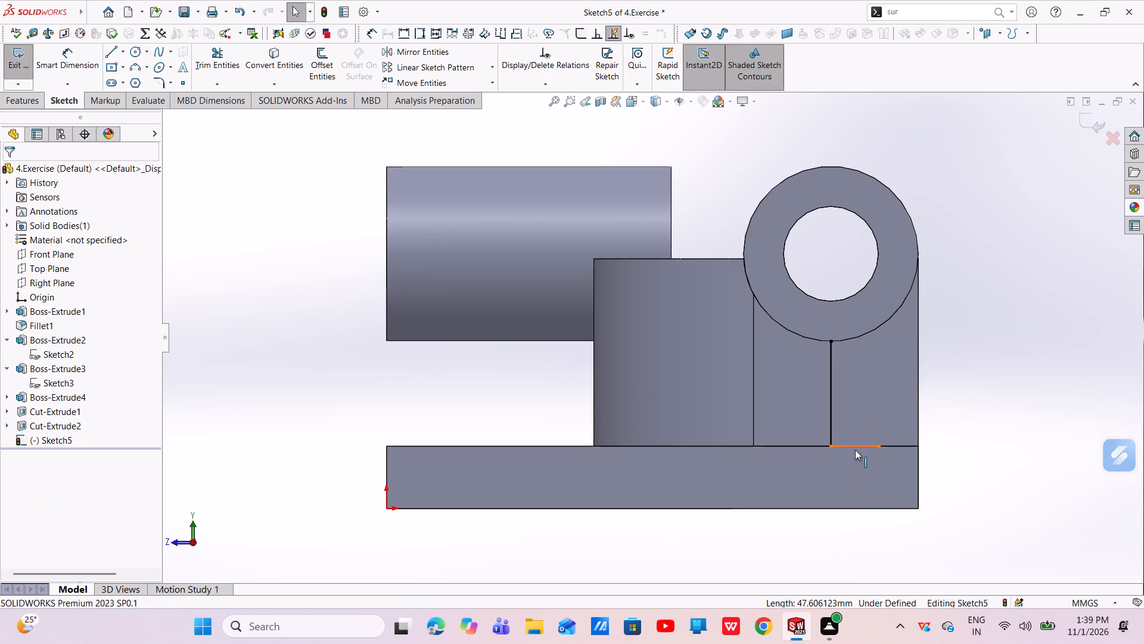
{"action": "left_click", "coordinate": [853, 444]}
{"action": "right_click", "coordinate": [853, 444]}
{"action": "left_click", "coordinate": [879, 584]}
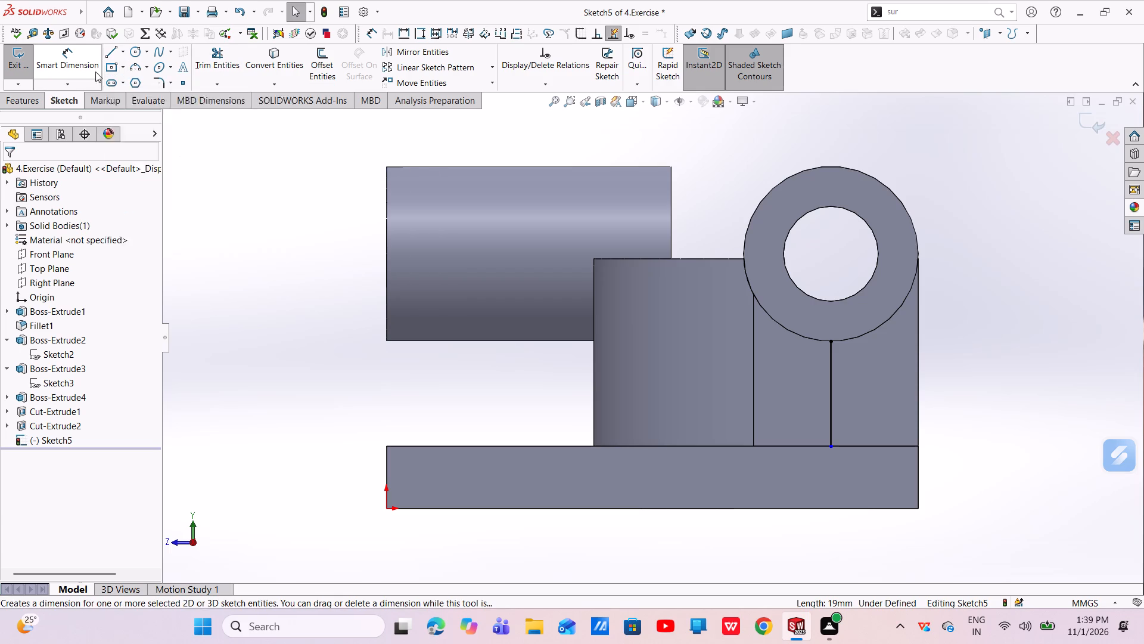
Offset the remaining vertical line 8 mm toward the longer boss, with a dimension added.
{"action": "left_click", "coordinate": [315, 71]}
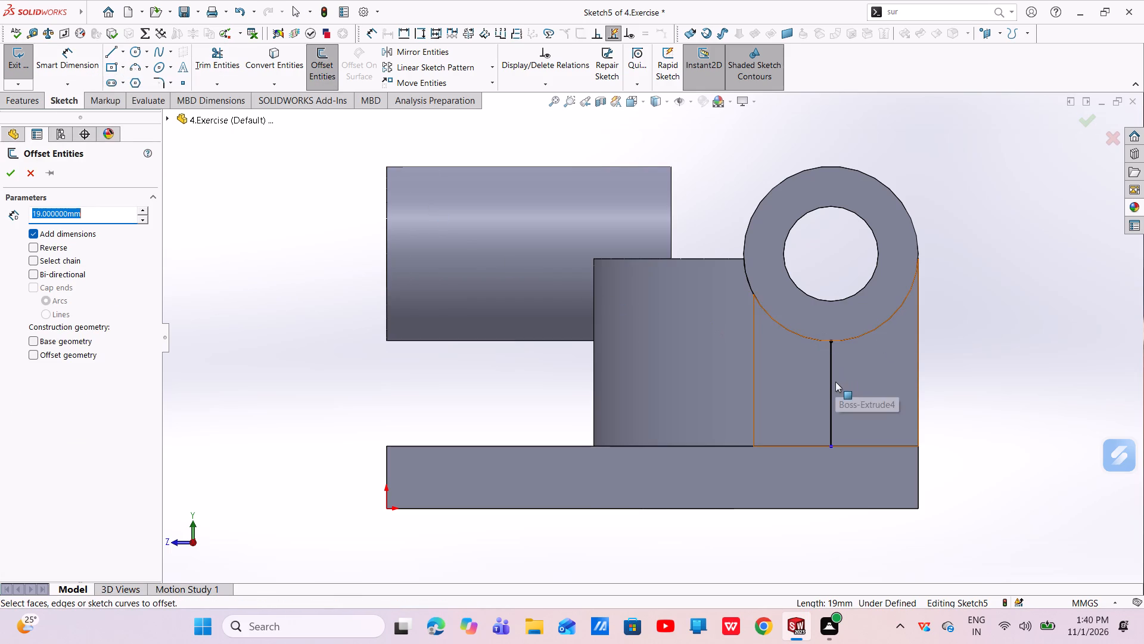
{"action": "left_click", "coordinate": [833, 386]}
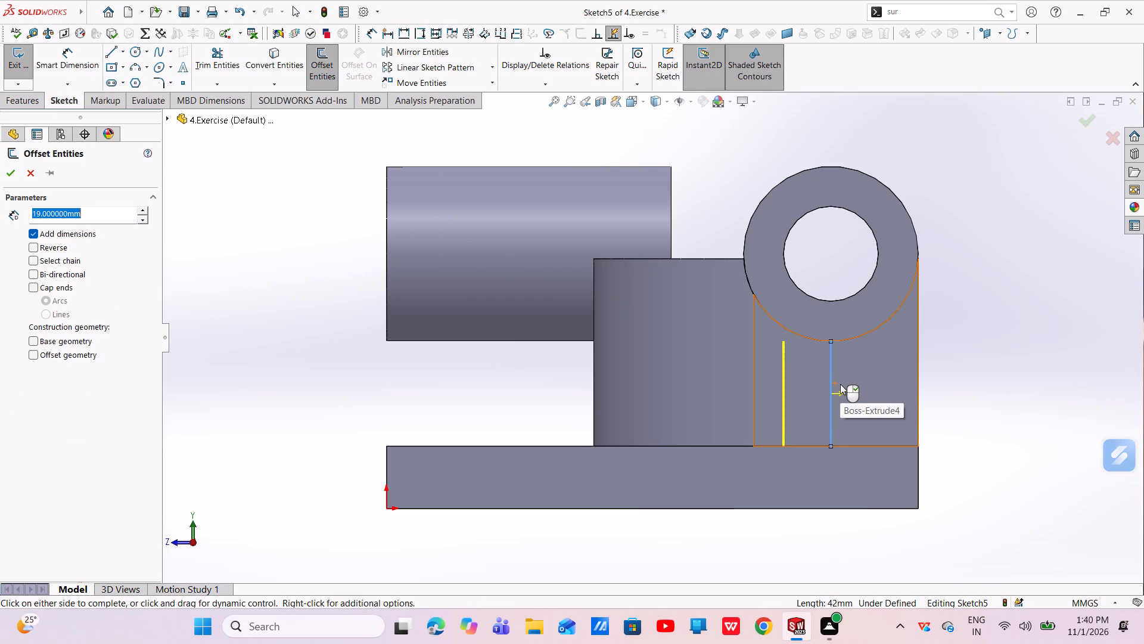
{"action": "key", "text": "BackSpace"}
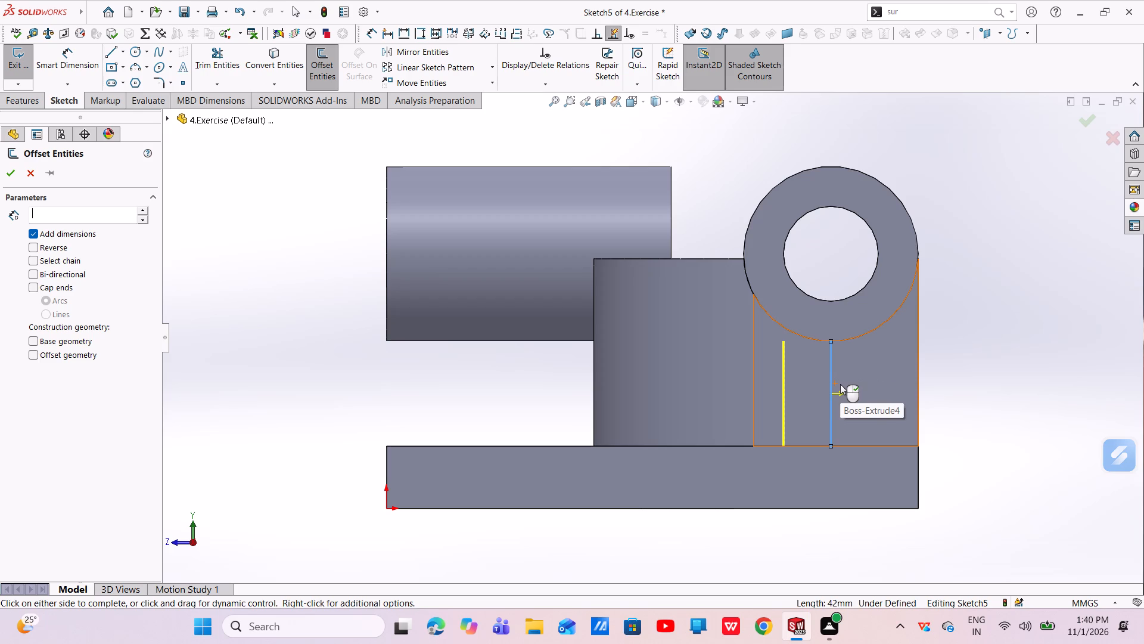
{"action": "key", "text": "8"}
{"action": "key", "text": "Return"}
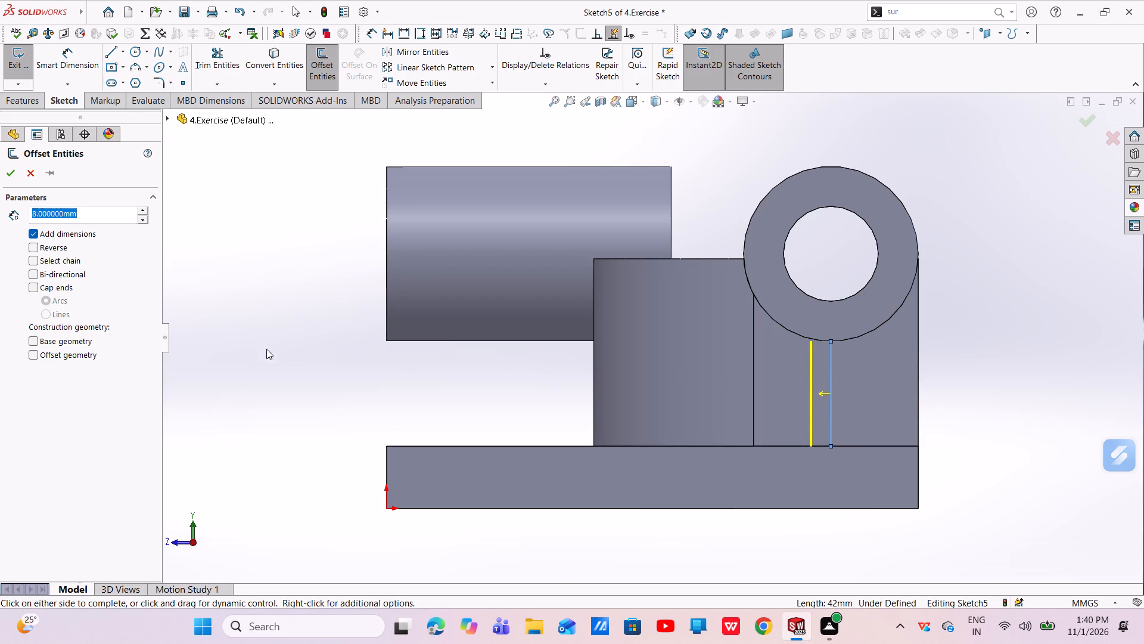
{"action": "left_click", "coordinate": [12, 174]}
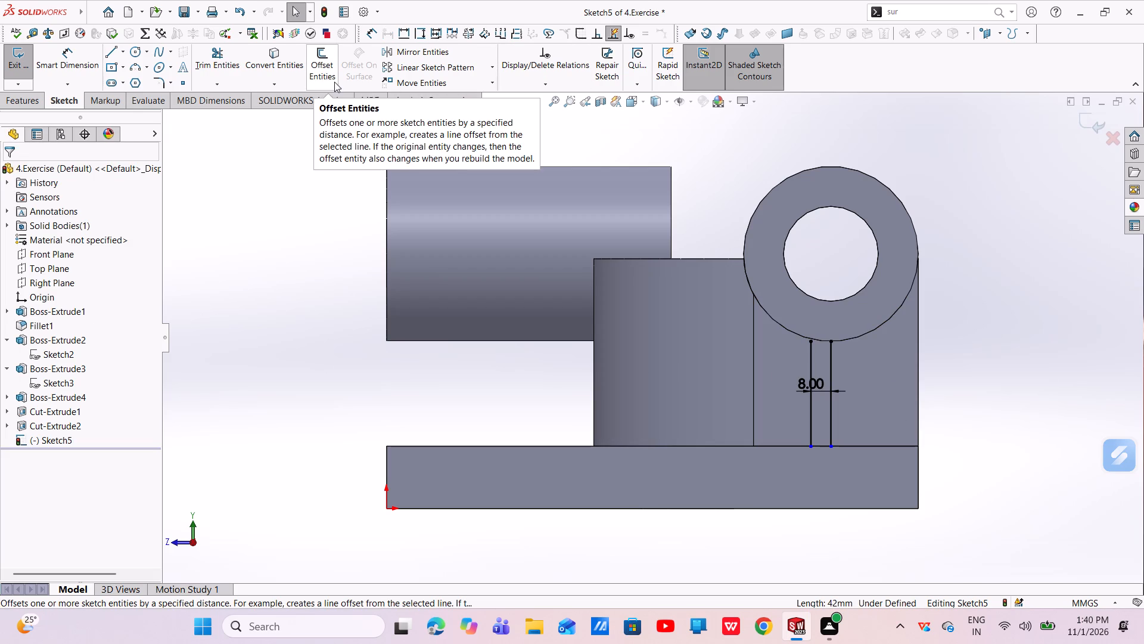
Offset the central vertical line 8 mm in the reversed direction, toward the wall's outer vertical edge.
{"action": "left_click", "coordinate": [323, 61]}
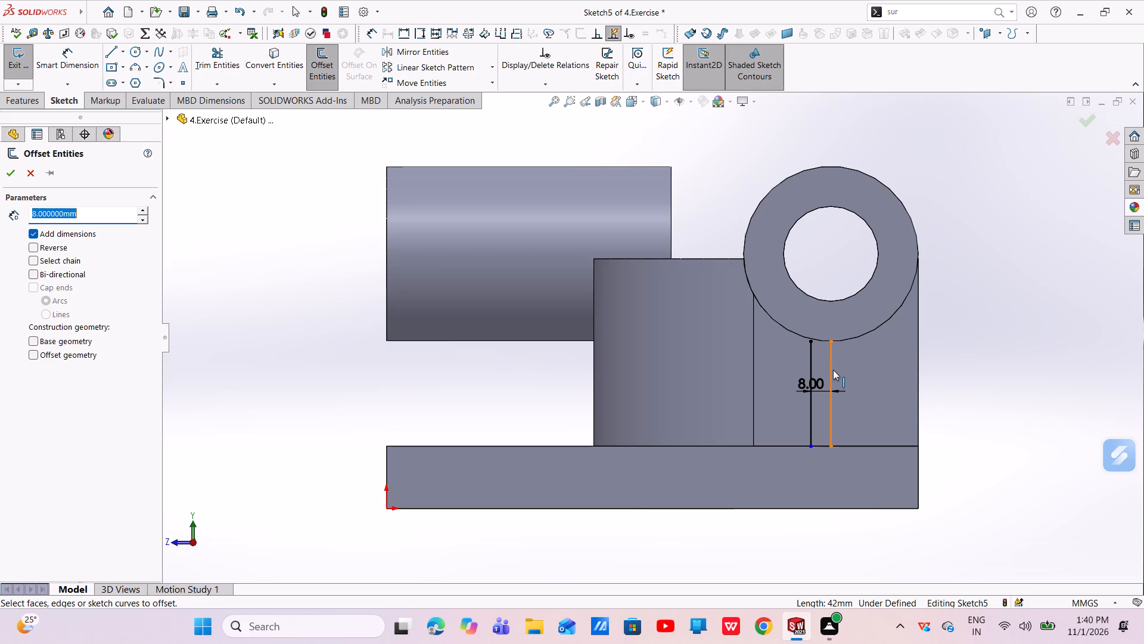
{"action": "left_click", "coordinate": [831, 371]}
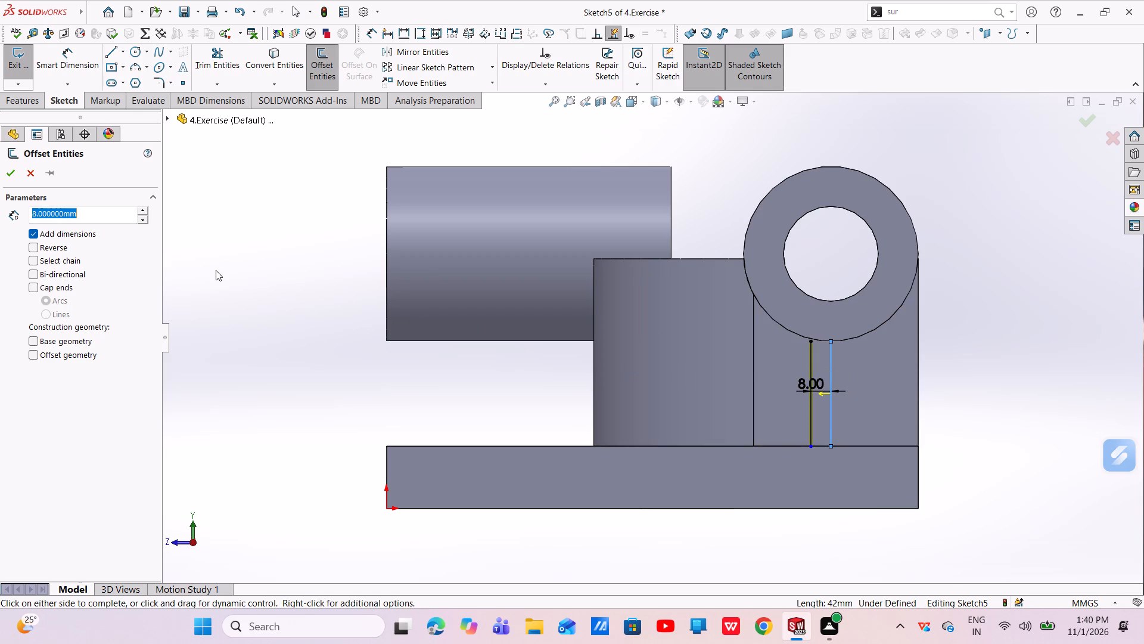
{"action": "left_click", "coordinate": [36, 249]}
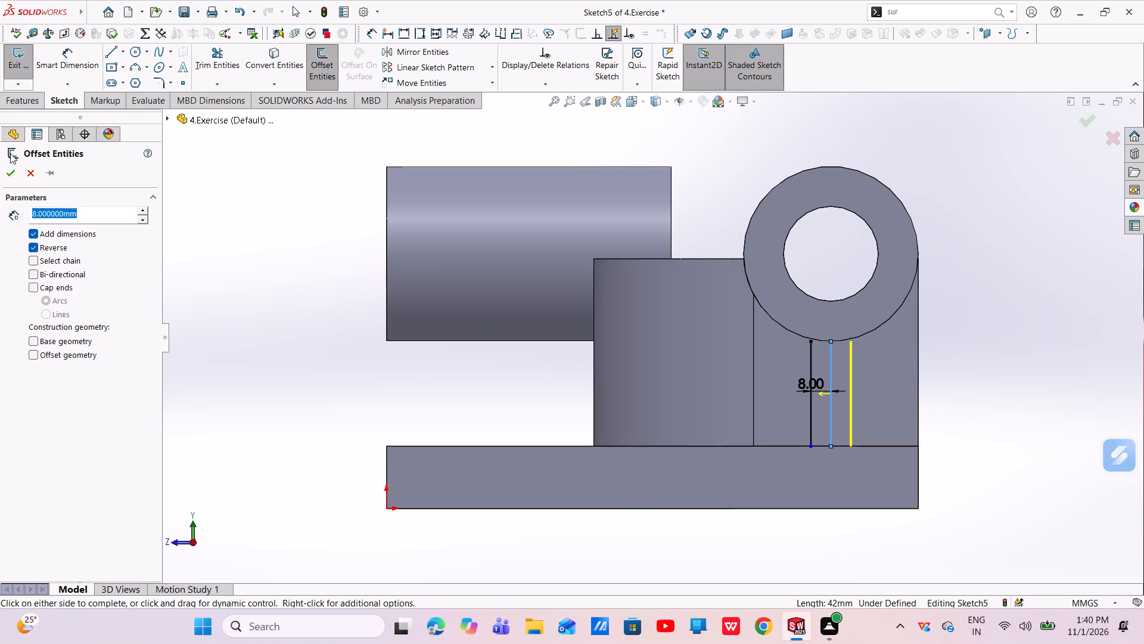
{"action": "left_click", "coordinate": [8, 174]}
Dimension the distance from the central vertical line's lower endpoint to the wall's outer vertical edge.
{"action": "scroll", "coordinate": [896, 402], "scroll_direction": "down", "scroll_amount": 5}
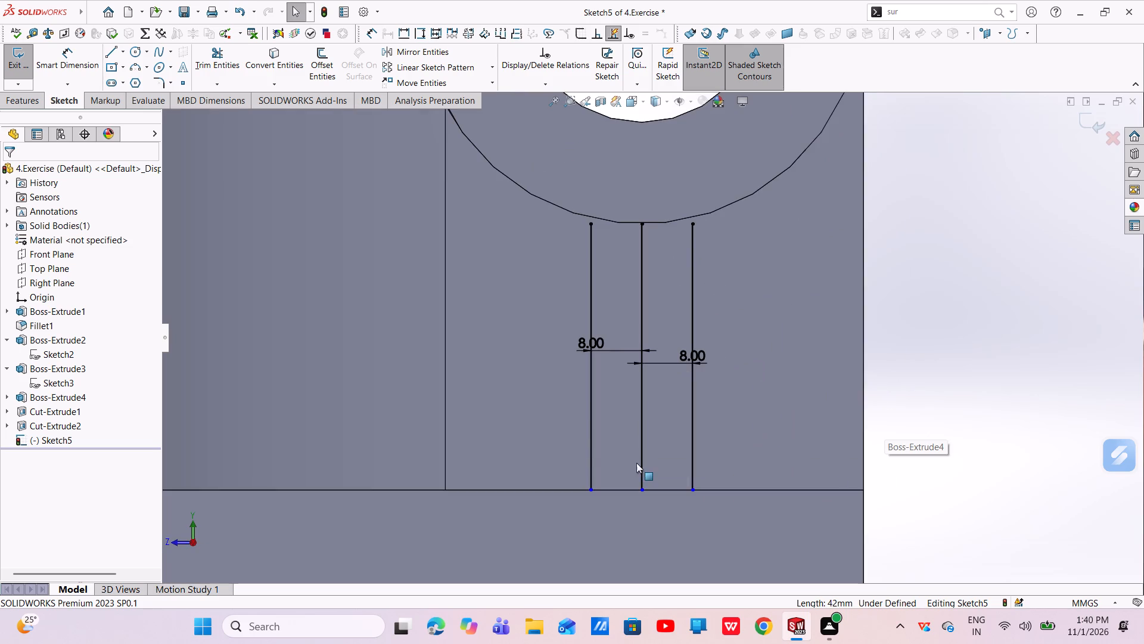
{"action": "scroll", "coordinate": [638, 400], "scroll_direction": "up", "scroll_amount": 2}
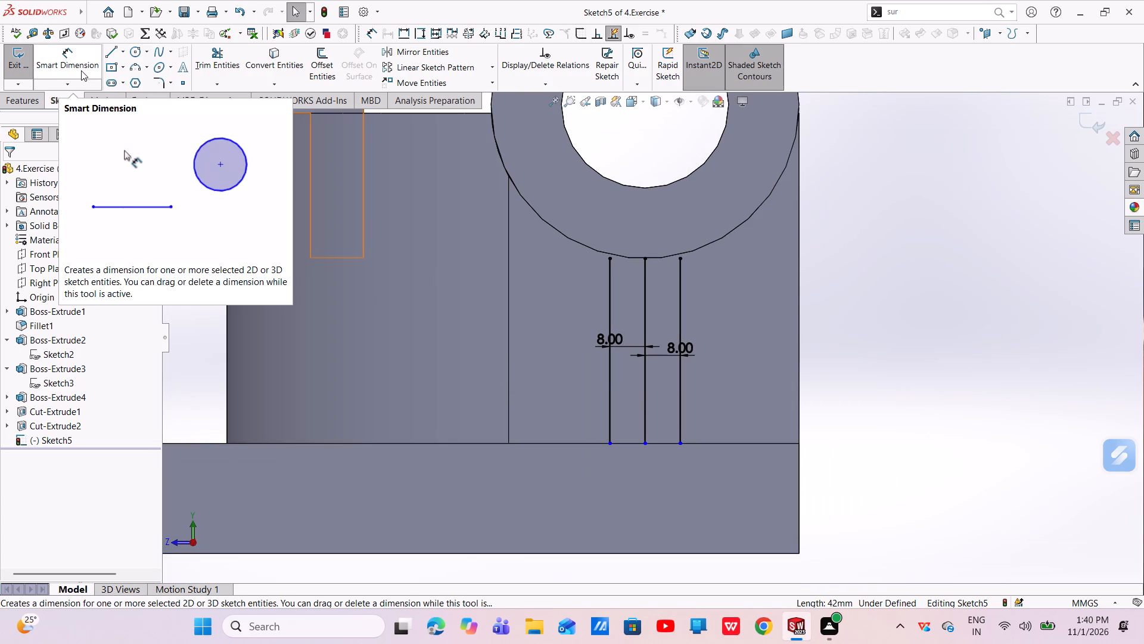
{"action": "left_click", "coordinate": [81, 54]}
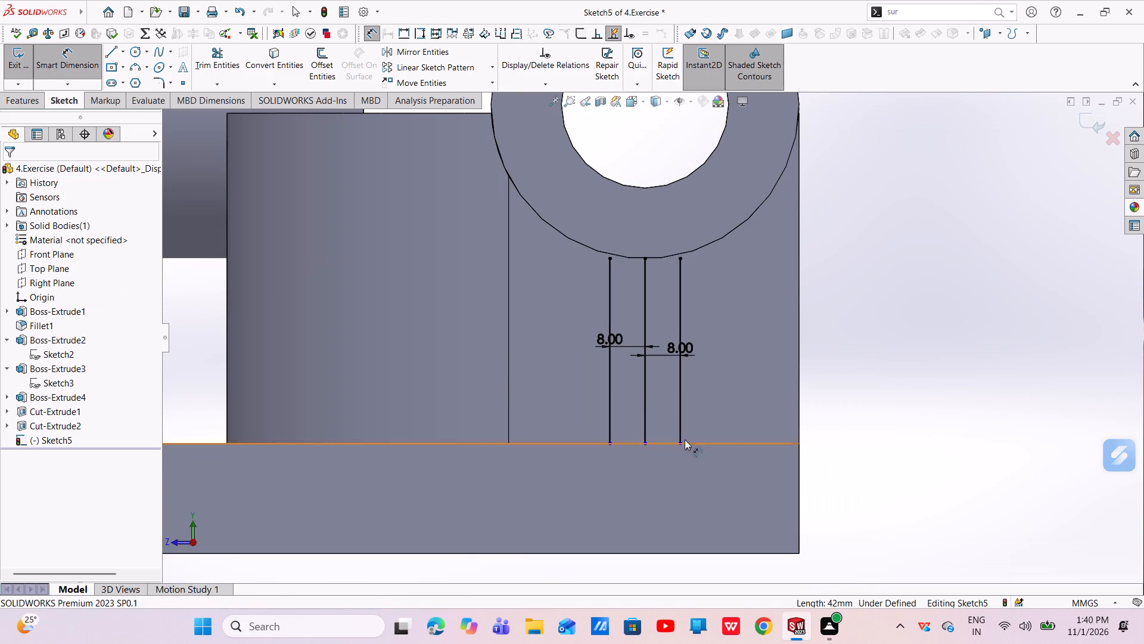
{"action": "left_click", "coordinate": [646, 441]}
{"action": "left_click", "coordinate": [797, 419]}
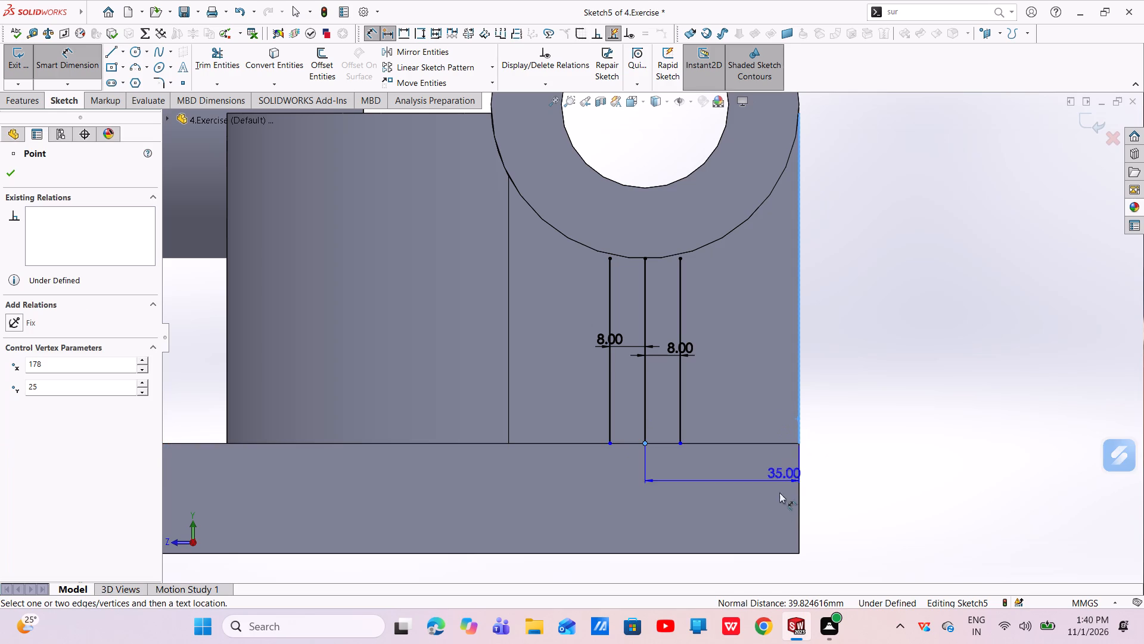
{"action": "left_click", "coordinate": [751, 571]}
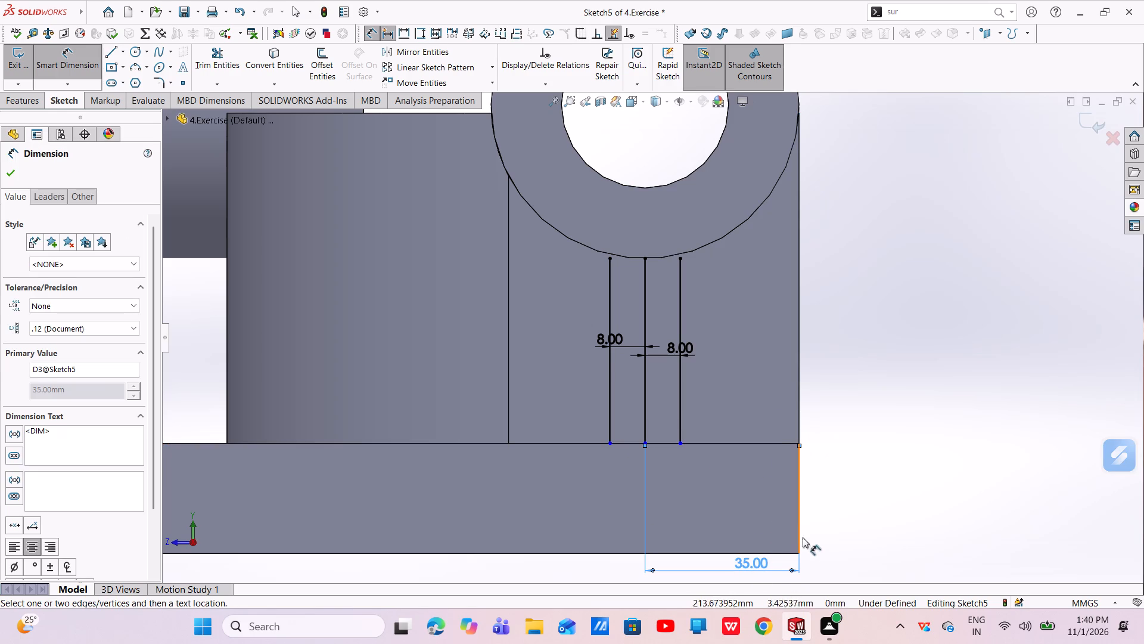
{"action": "left_click", "coordinate": [7, 175]}
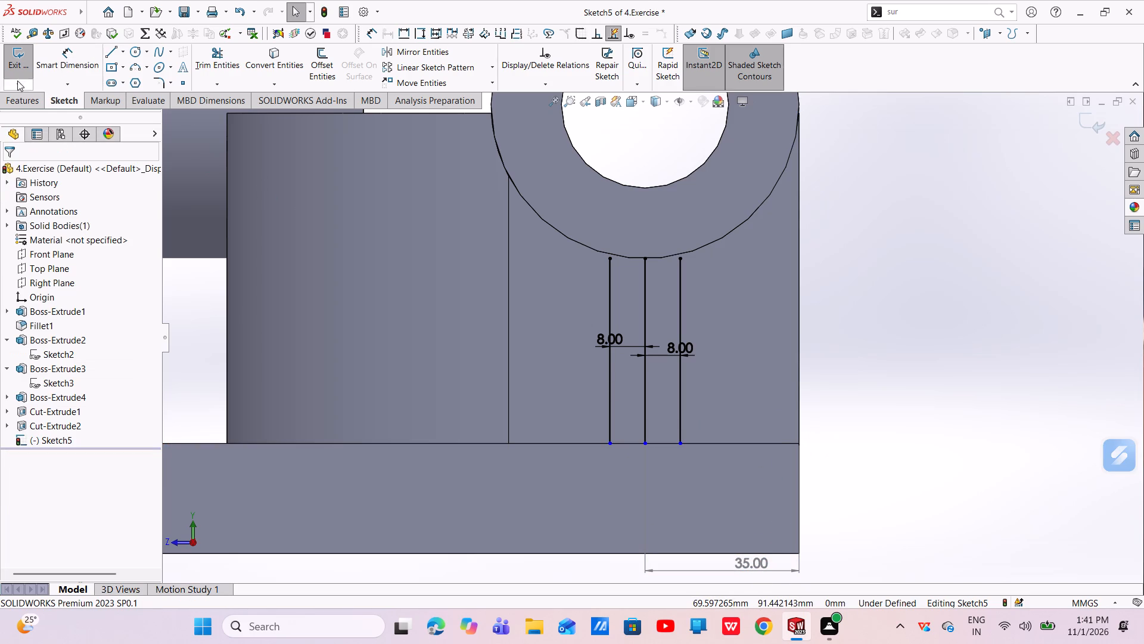
Join the lower ends of the two offset lines with a horizontal line along the plate's top edge.
{"action": "left_click", "coordinate": [110, 50]}
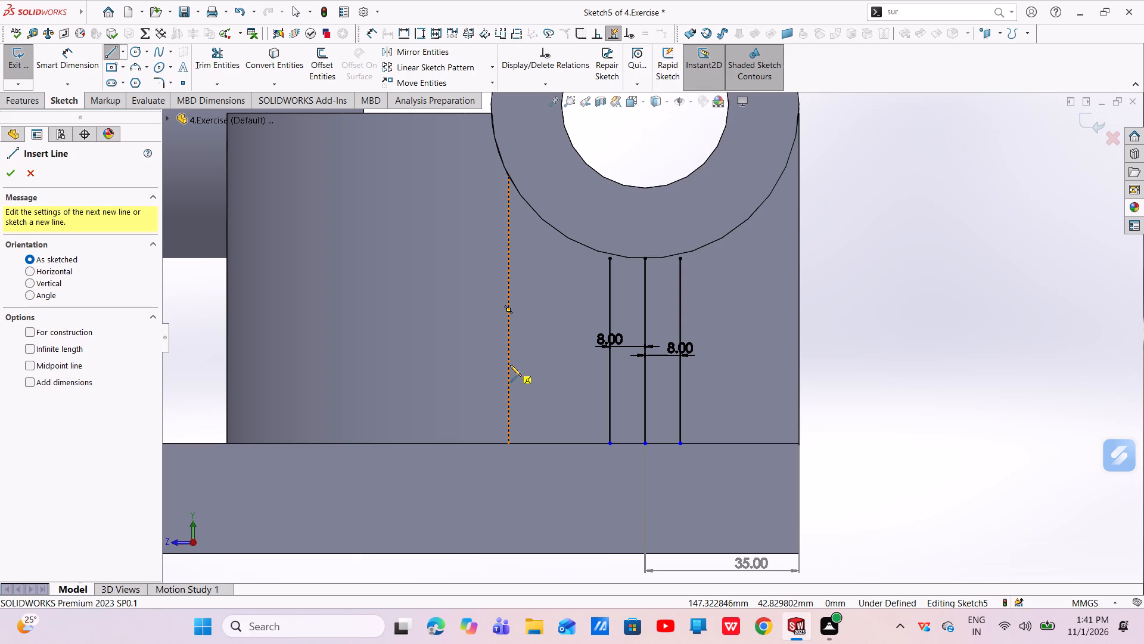
{"action": "left_click", "coordinate": [610, 445]}
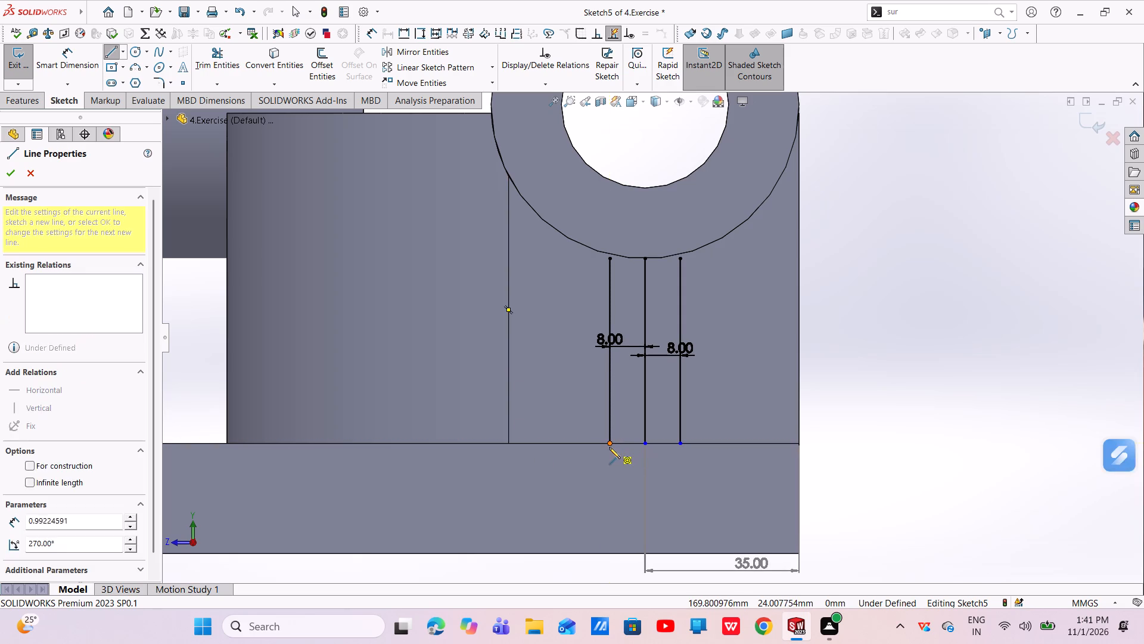
{"action": "left_click", "coordinate": [681, 442]}
{"action": "right_click", "coordinate": [681, 443]}
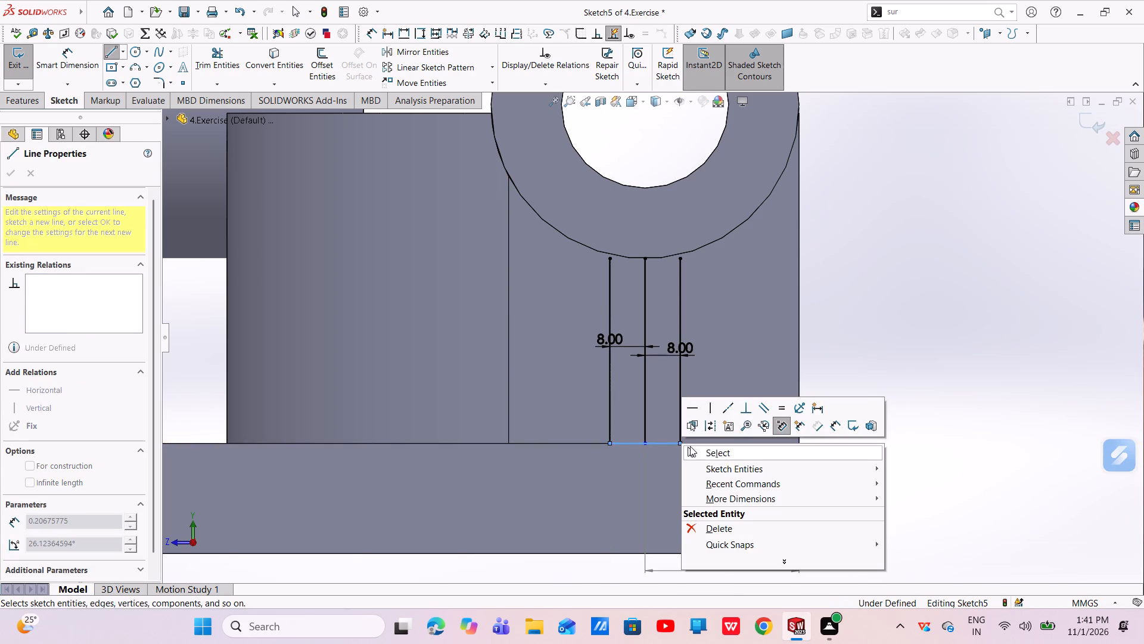
{"action": "left_click", "coordinate": [693, 447]}
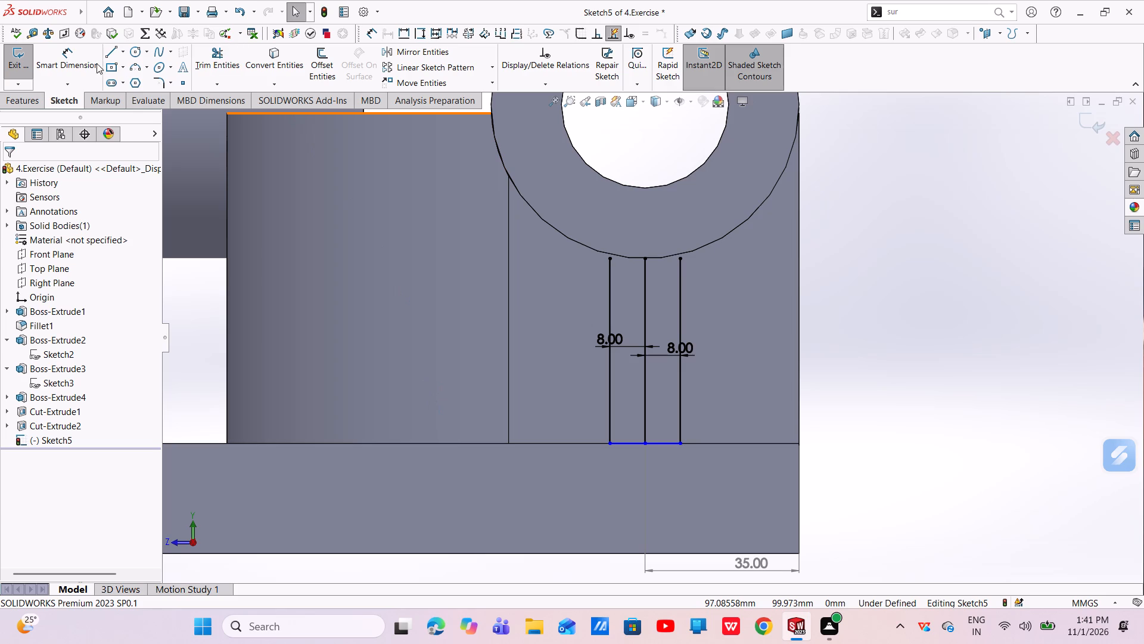
Dimension the length of the horizontal bottom line, placing the dimension below the plate.
{"action": "left_click", "coordinate": [80, 61]}
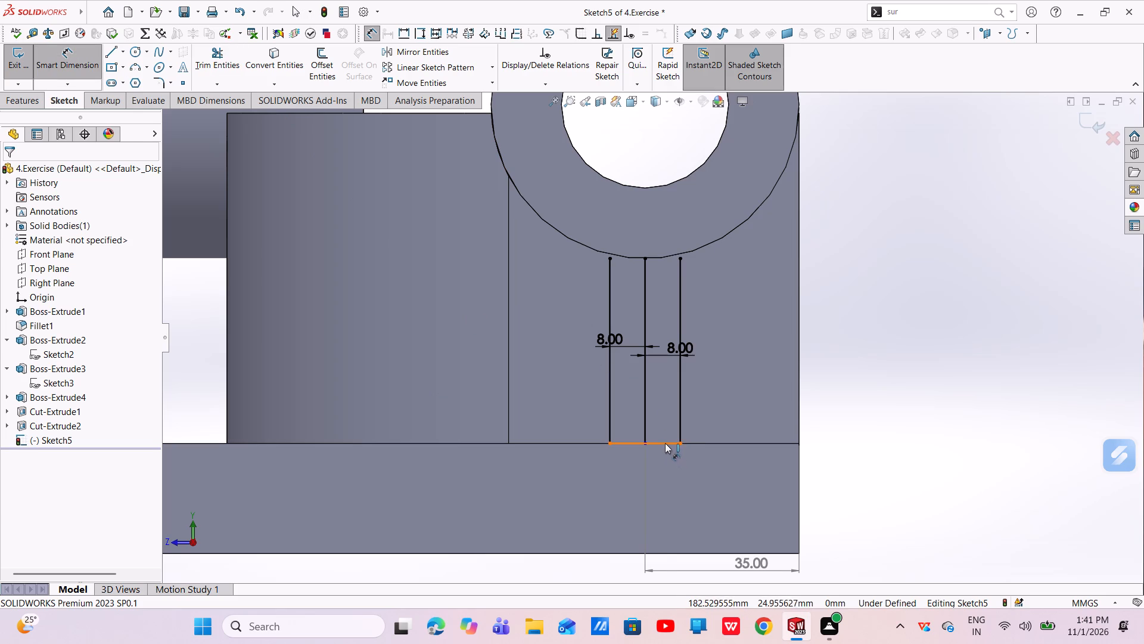
{"action": "left_click", "coordinate": [665, 443]}
{"action": "left_click", "coordinate": [594, 577]}
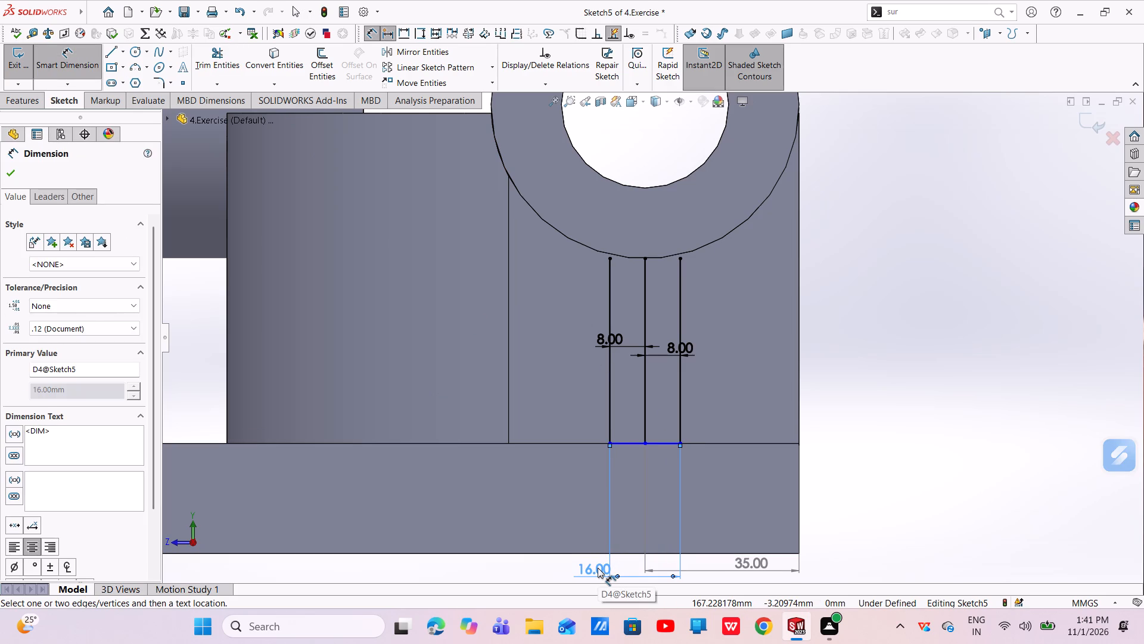
{"action": "key", "text": "Escape"}
{"action": "key", "text": "Escape"}
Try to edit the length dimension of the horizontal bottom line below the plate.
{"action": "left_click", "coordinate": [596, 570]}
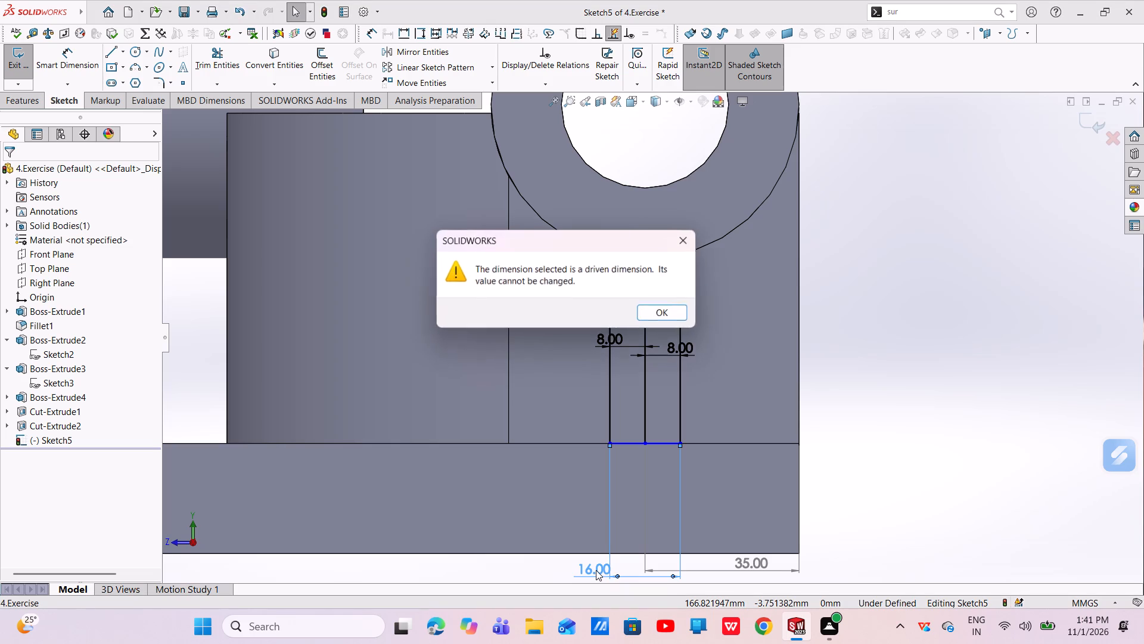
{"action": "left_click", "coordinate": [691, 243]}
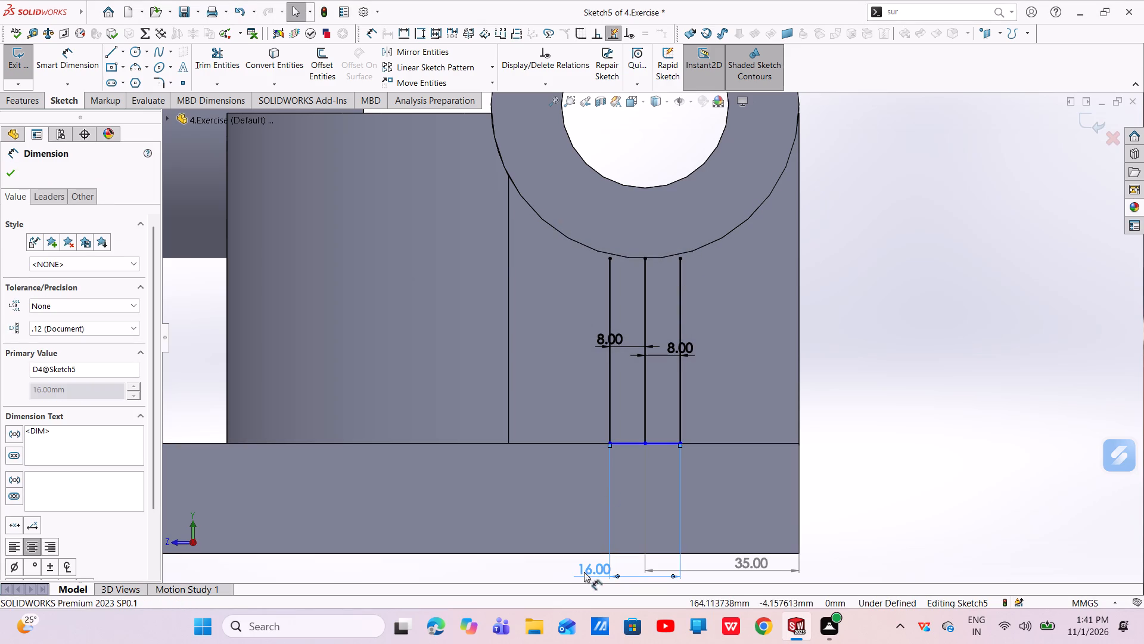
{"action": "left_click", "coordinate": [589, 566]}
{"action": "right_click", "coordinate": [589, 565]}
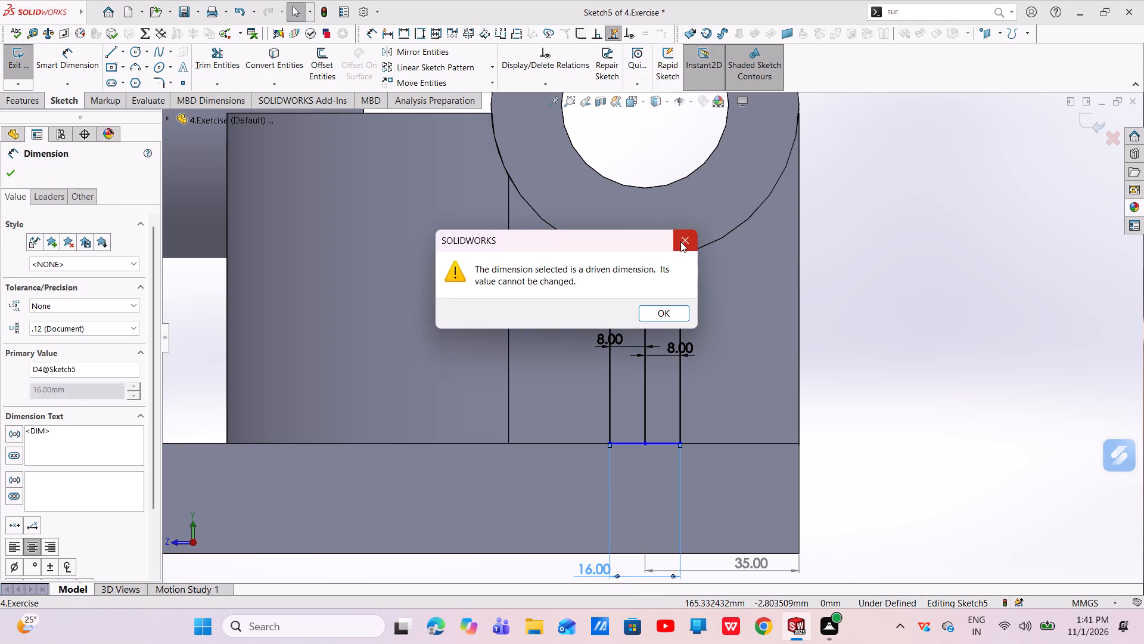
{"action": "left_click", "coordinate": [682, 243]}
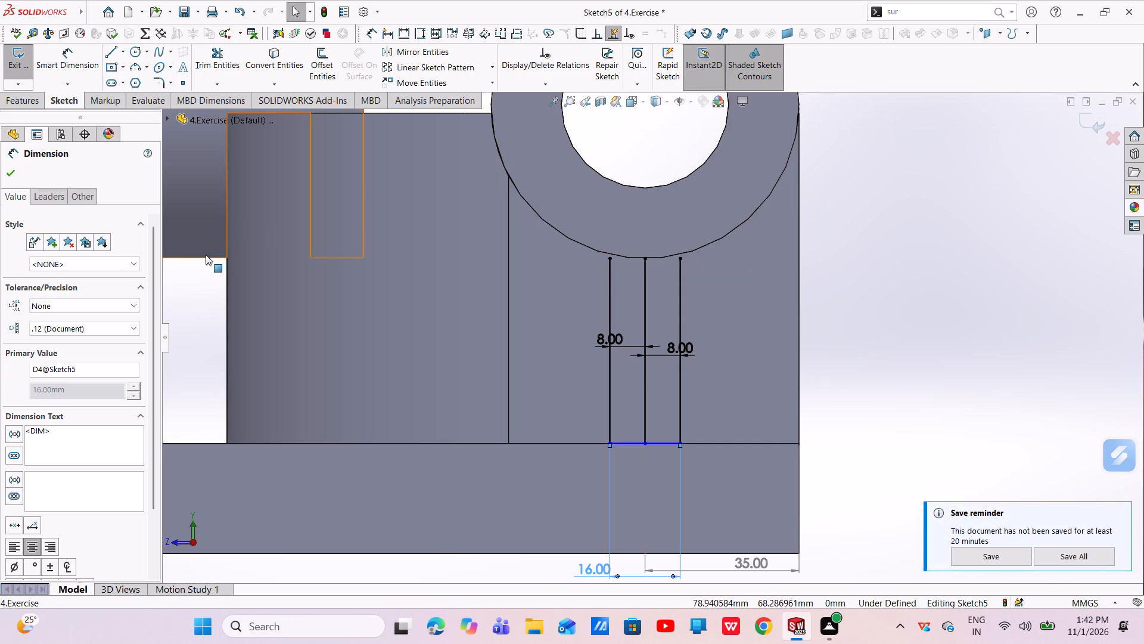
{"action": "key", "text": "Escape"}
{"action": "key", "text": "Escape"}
Set both offset distances from the central vertical line to 9.5 mm.
{"action": "double_click", "coordinate": [615, 348]}
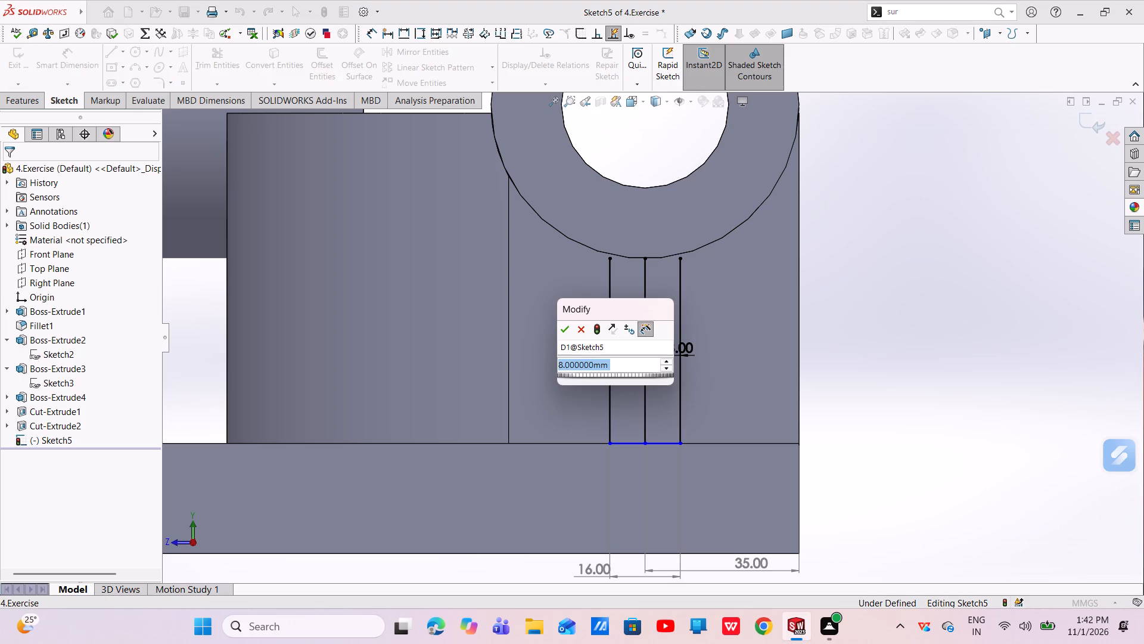
{"action": "key", "text": "BackSpace"}
{"action": "key", "text": "9"}
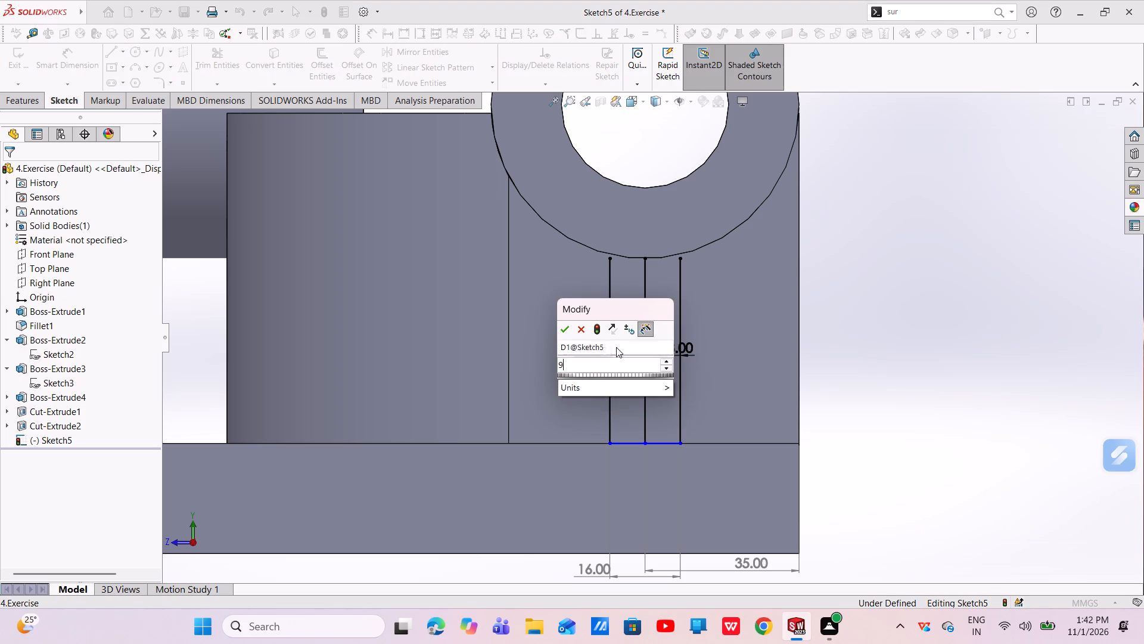
{"action": "type", "text": ".5"}
{"action": "key", "text": "Return"}
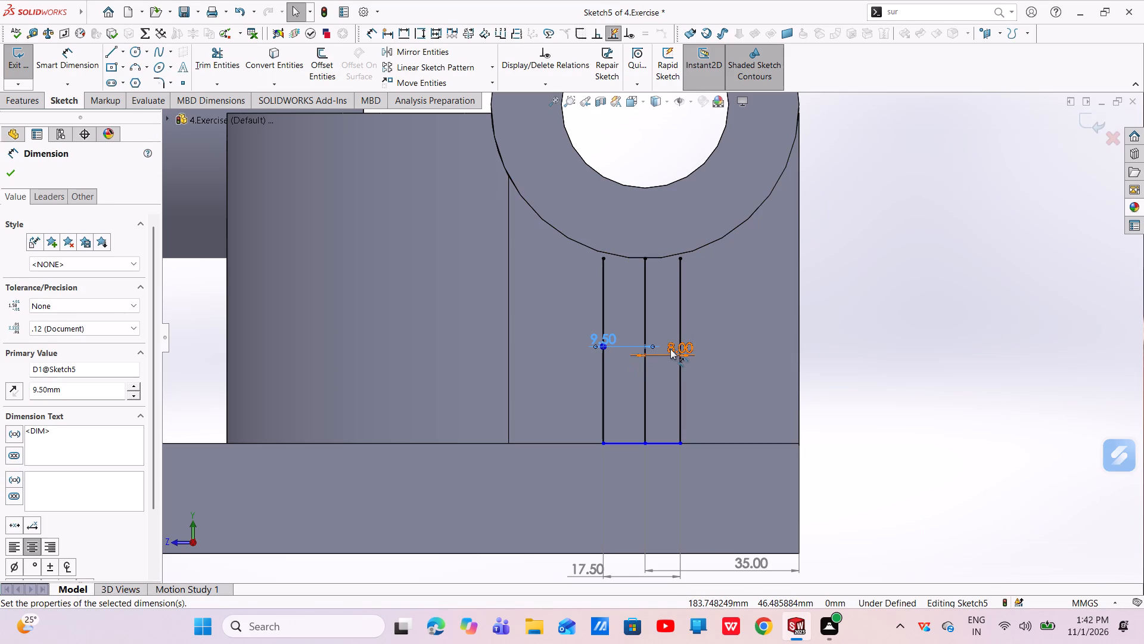
{"action": "double_click", "coordinate": [670, 349]}
{"action": "key", "text": "BackSpace"}
{"action": "type", "text": "9.5"}
{"action": "key", "text": "Return"}
{"action": "key", "text": "Escape"}
{"action": "key", "text": "Escape"}
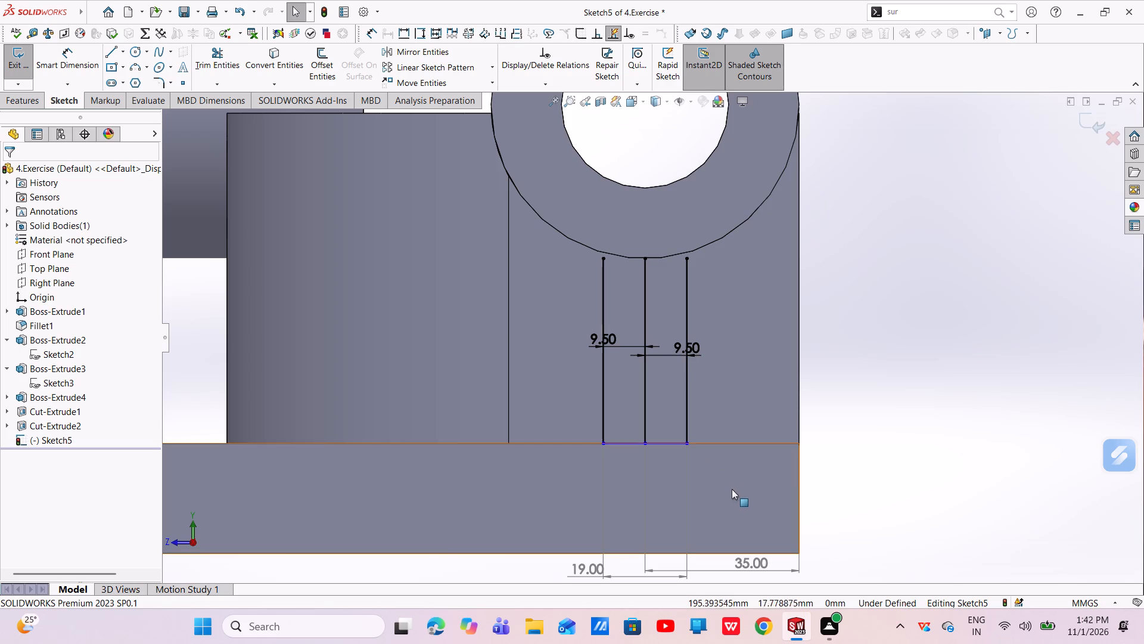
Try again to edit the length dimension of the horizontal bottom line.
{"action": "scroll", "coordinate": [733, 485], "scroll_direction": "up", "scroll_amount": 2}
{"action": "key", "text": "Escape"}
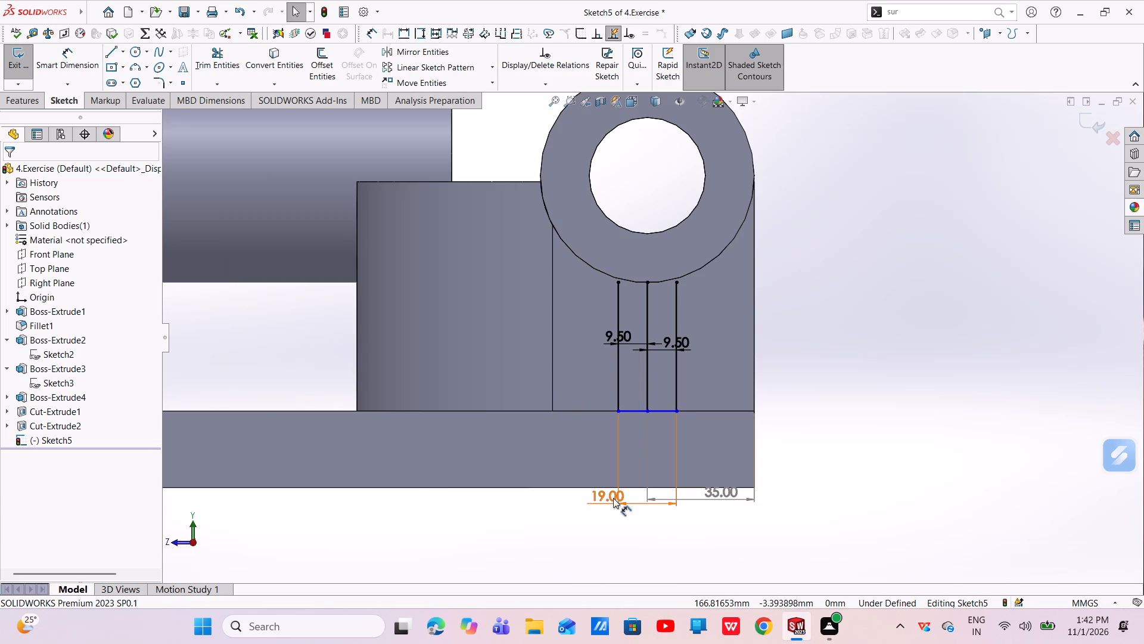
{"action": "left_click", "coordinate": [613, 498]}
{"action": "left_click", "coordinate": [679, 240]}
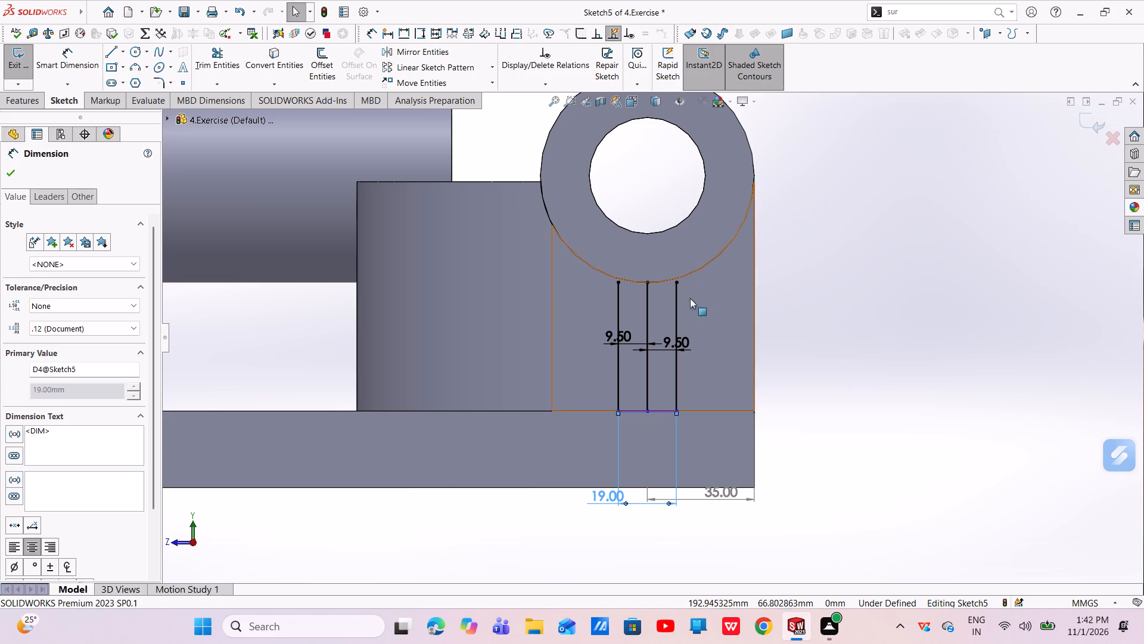
Delete the central vertical line between the two offset lines, along with its associated dimensions.
{"action": "left_click", "coordinate": [649, 325]}
{"action": "right_click", "coordinate": [649, 324]}
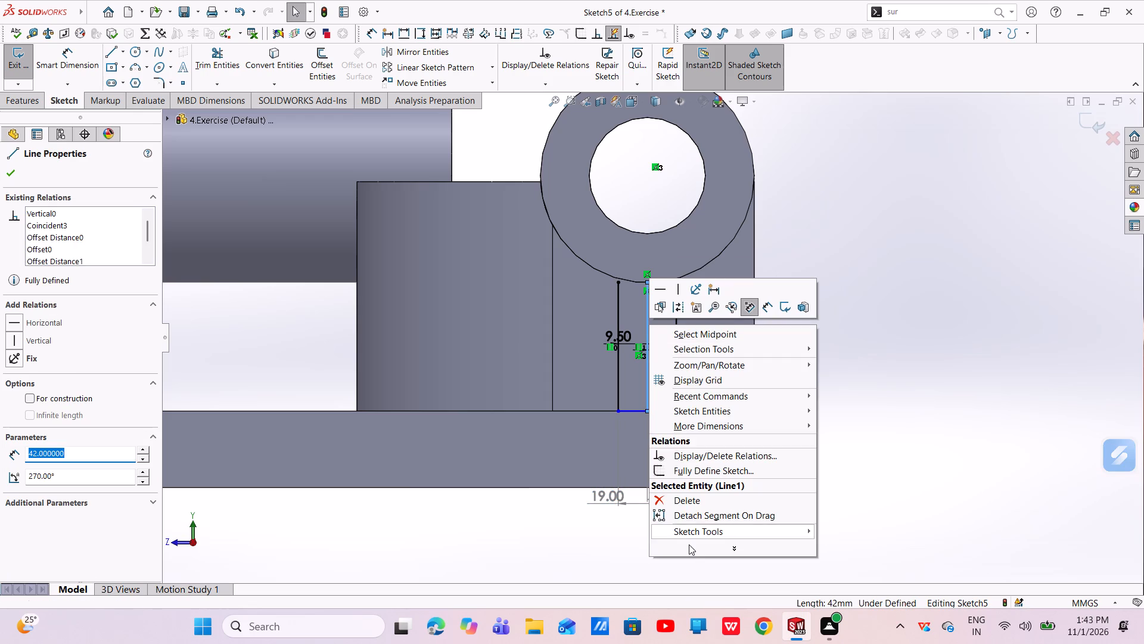
{"action": "left_click", "coordinate": [697, 501]}
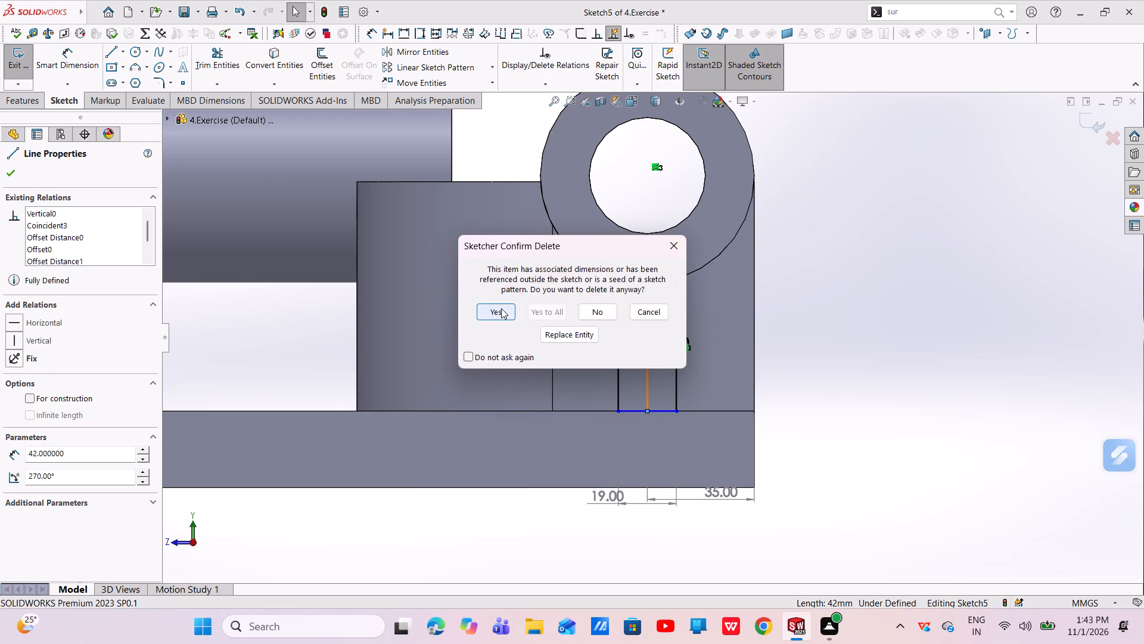
{"action": "left_click", "coordinate": [501, 308]}
Convert the lower arc edge around the shorter boss into a sketch arc.
{"action": "left_click", "coordinate": [724, 252]}
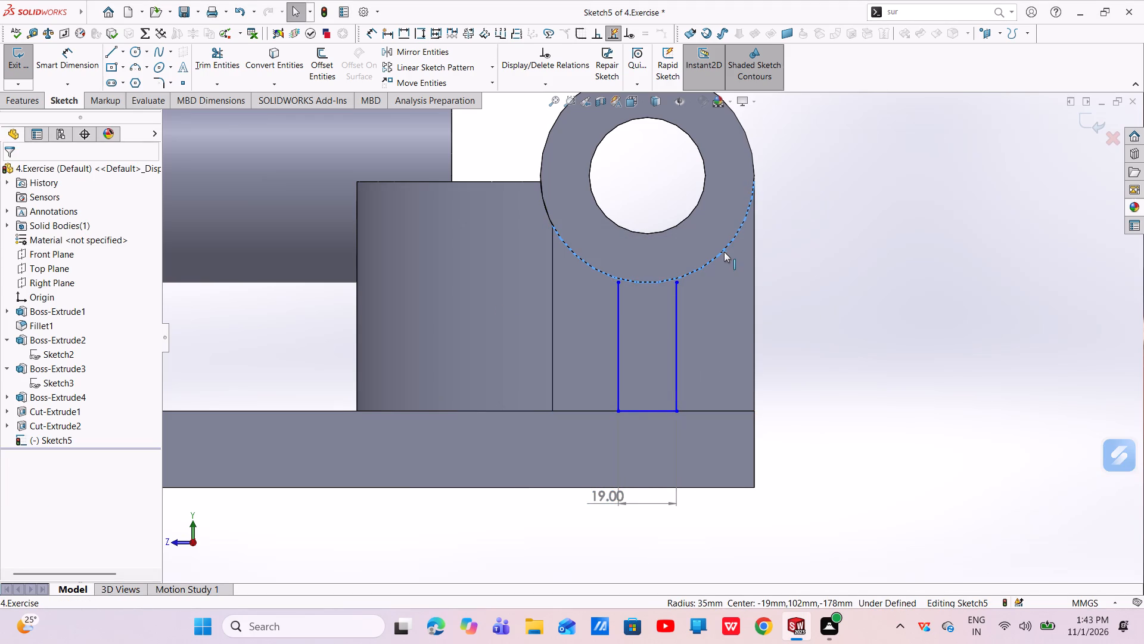
{"action": "left_click_drag", "start_coordinate": [274, 63], "coordinate": [281, 69]}
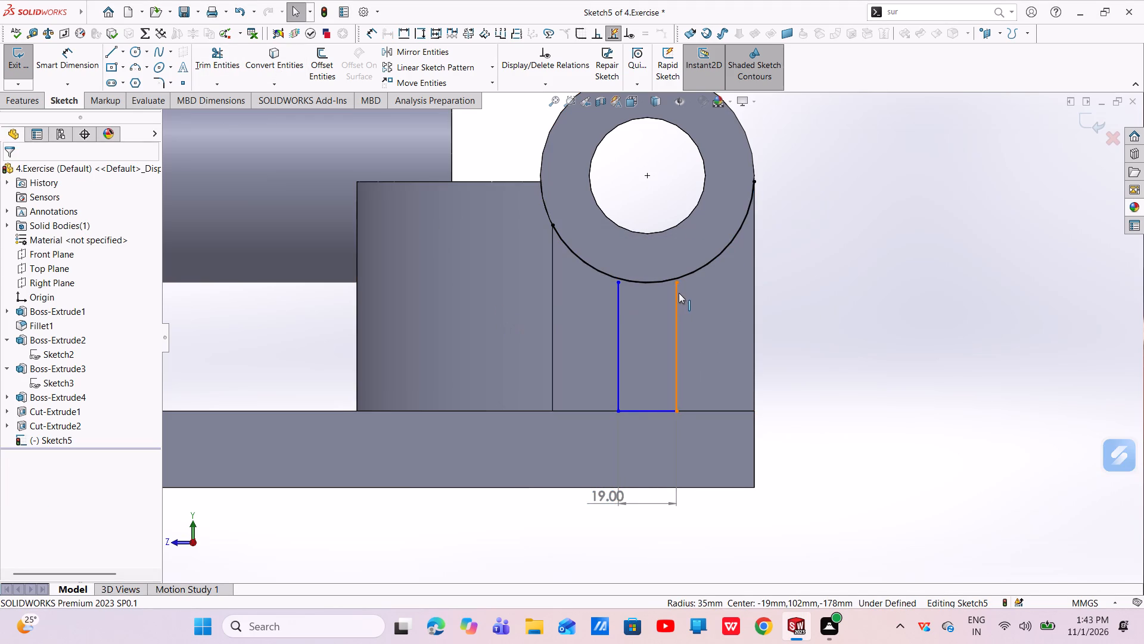
Extend the upper ends of both vertical lines to the converted boss arc.
{"action": "scroll", "coordinate": [679, 292], "scroll_direction": "down", "scroll_amount": 4}
{"action": "left_click", "coordinate": [542, 327]}
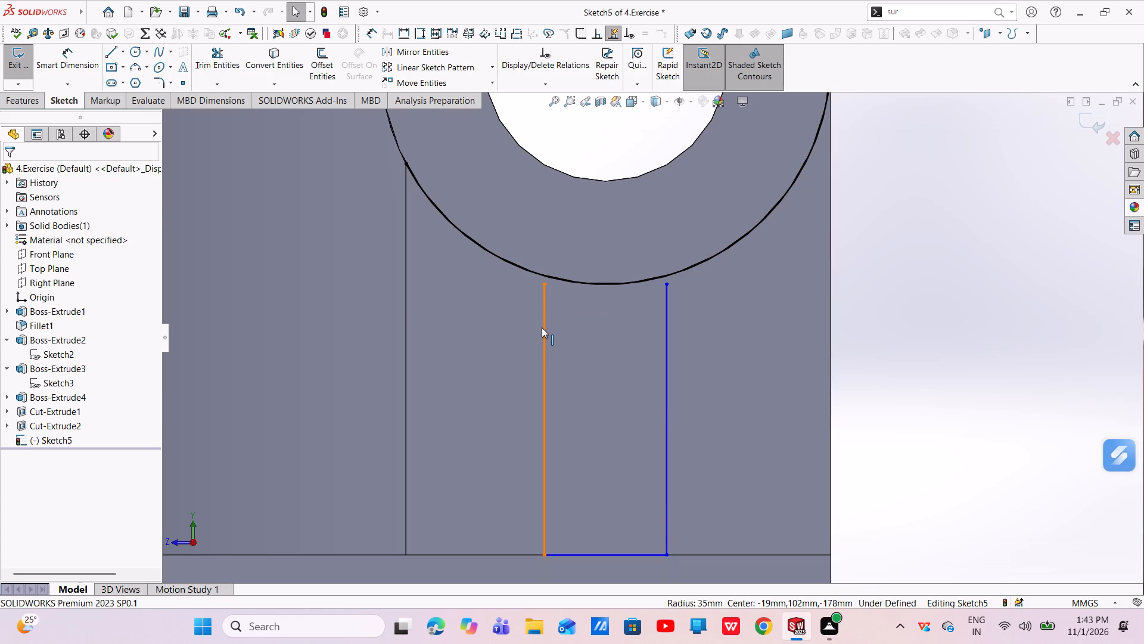
{"action": "key", "text": "Escape"}
{"action": "key", "text": "Escape"}
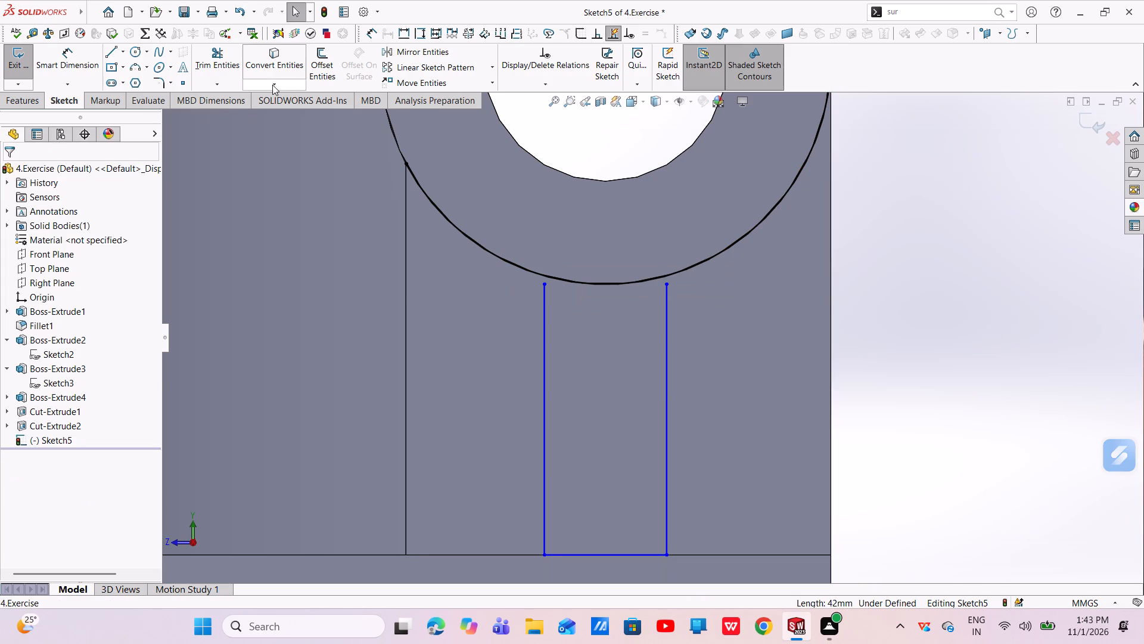
{"action": "left_click", "coordinate": [219, 82]}
{"action": "left_click", "coordinate": [227, 110]}
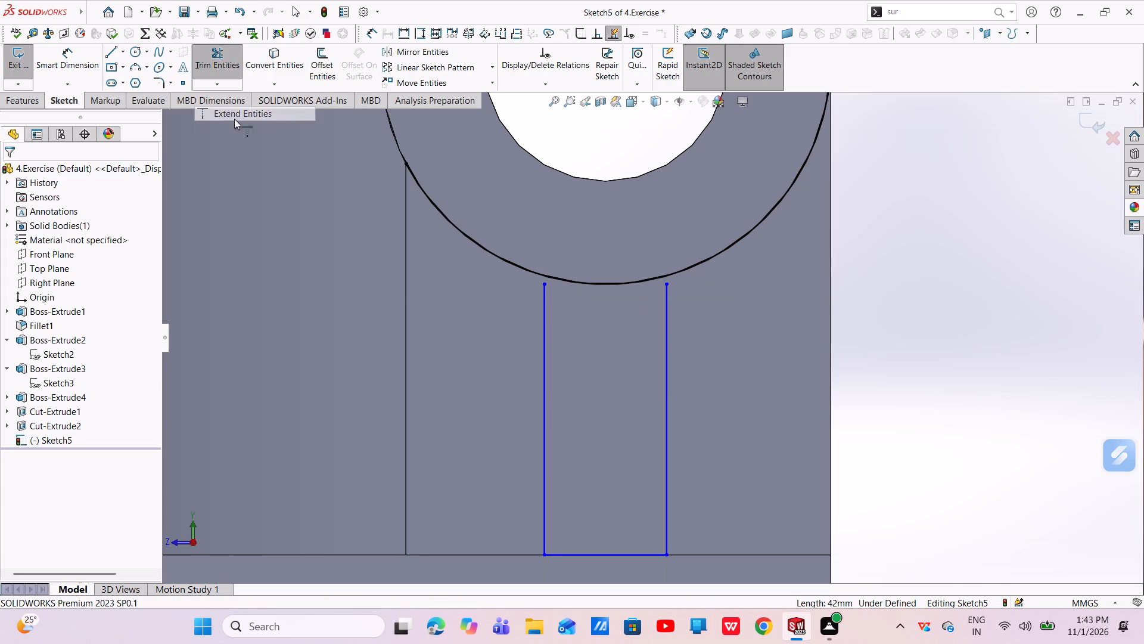
{"action": "left_click", "coordinate": [546, 305]}
{"action": "left_click", "coordinate": [667, 342]}
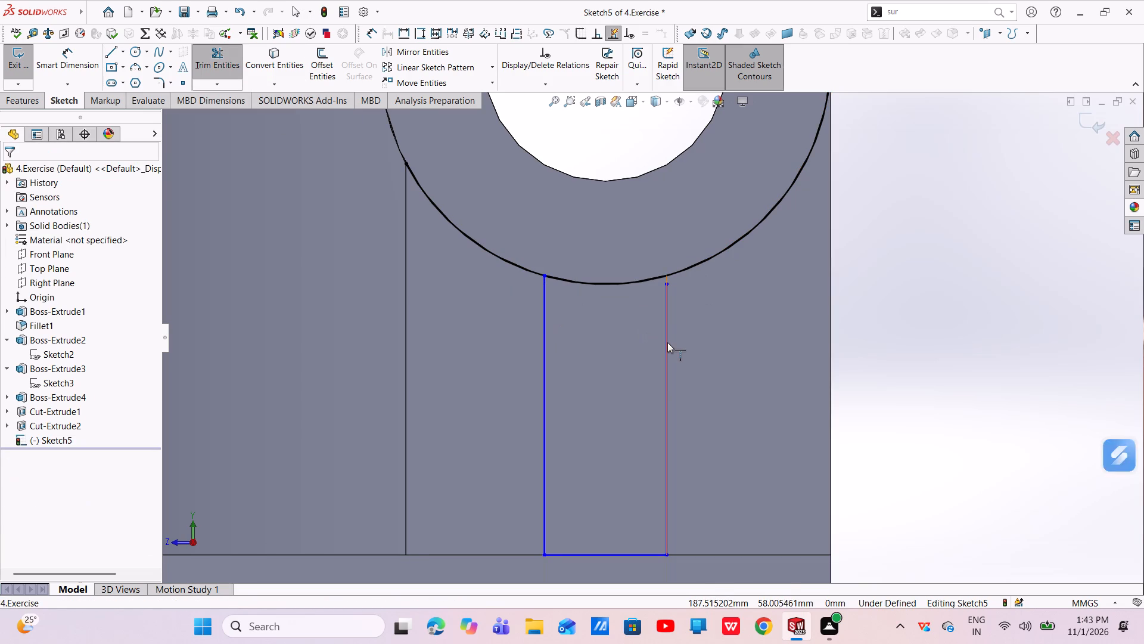
{"action": "key", "text": "Escape"}
{"action": "key", "text": "Escape"}
{"action": "scroll", "coordinate": [676, 428], "scroll_direction": "up", "scroll_amount": 4}
{"action": "key", "text": "Escape"}
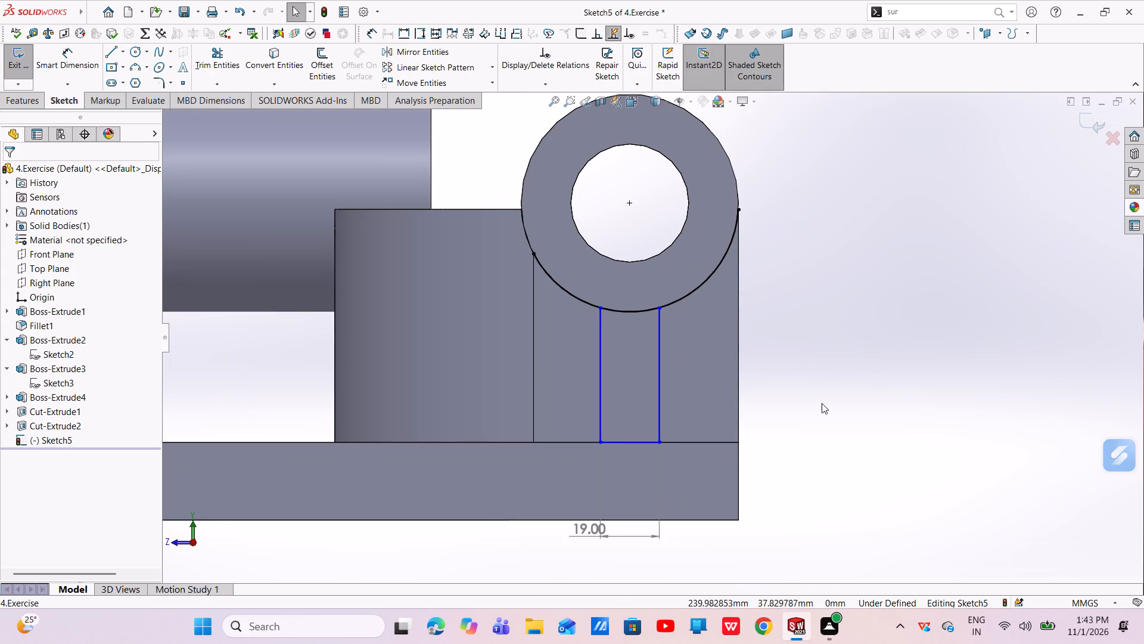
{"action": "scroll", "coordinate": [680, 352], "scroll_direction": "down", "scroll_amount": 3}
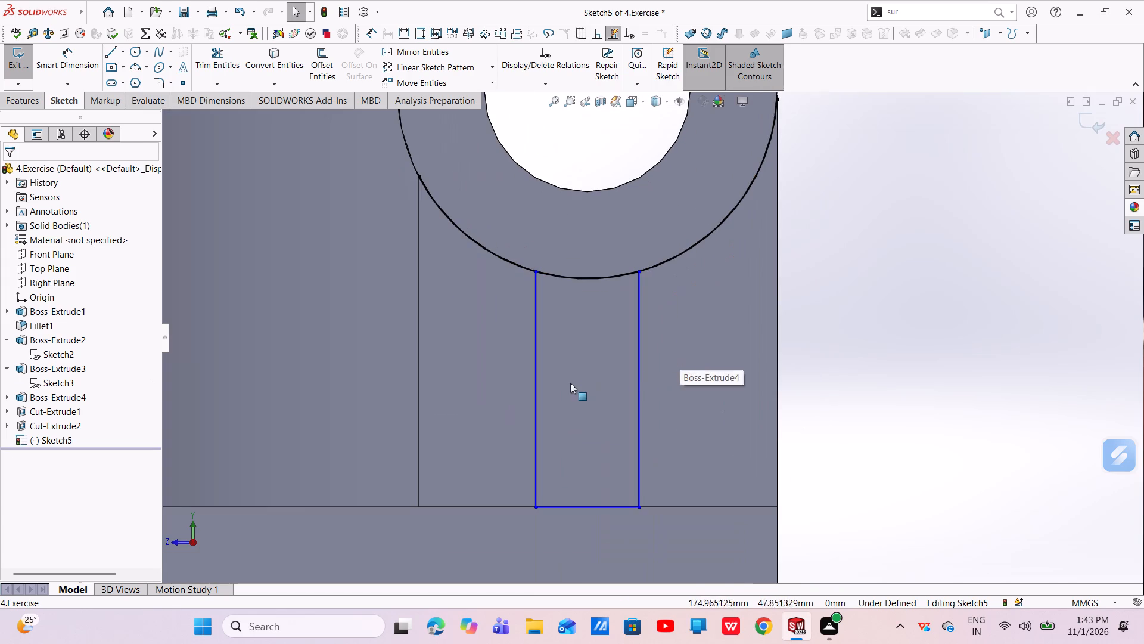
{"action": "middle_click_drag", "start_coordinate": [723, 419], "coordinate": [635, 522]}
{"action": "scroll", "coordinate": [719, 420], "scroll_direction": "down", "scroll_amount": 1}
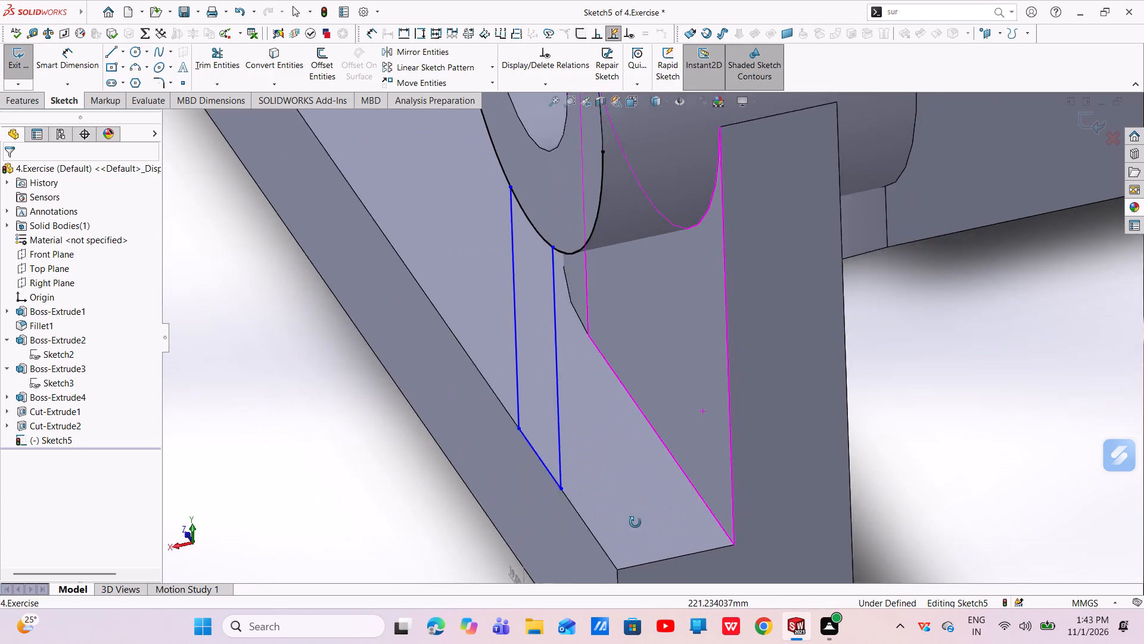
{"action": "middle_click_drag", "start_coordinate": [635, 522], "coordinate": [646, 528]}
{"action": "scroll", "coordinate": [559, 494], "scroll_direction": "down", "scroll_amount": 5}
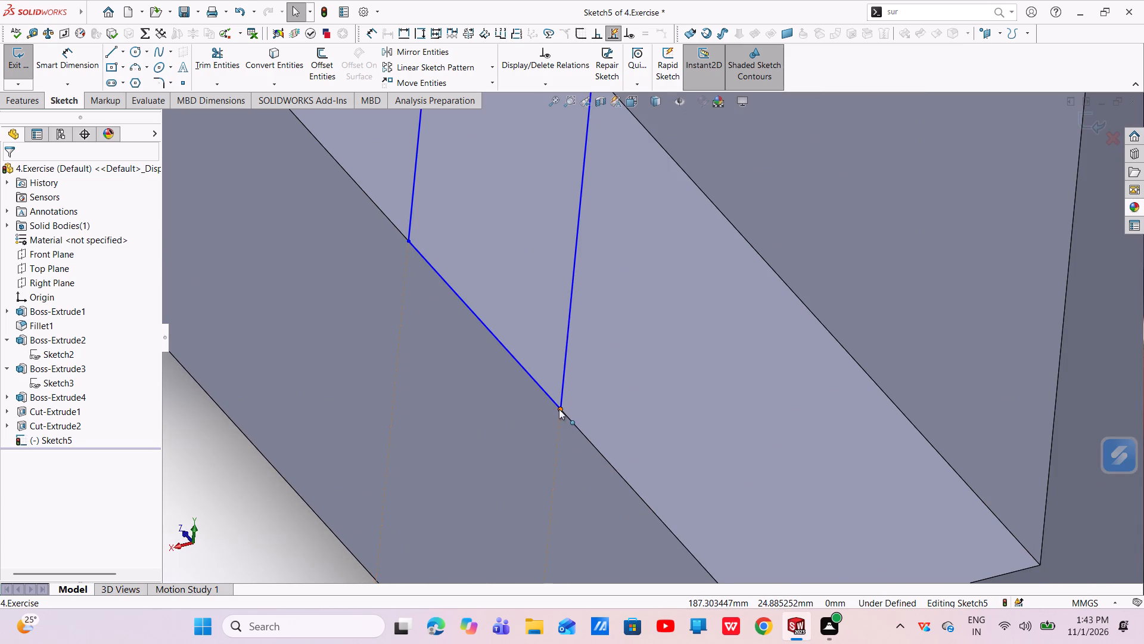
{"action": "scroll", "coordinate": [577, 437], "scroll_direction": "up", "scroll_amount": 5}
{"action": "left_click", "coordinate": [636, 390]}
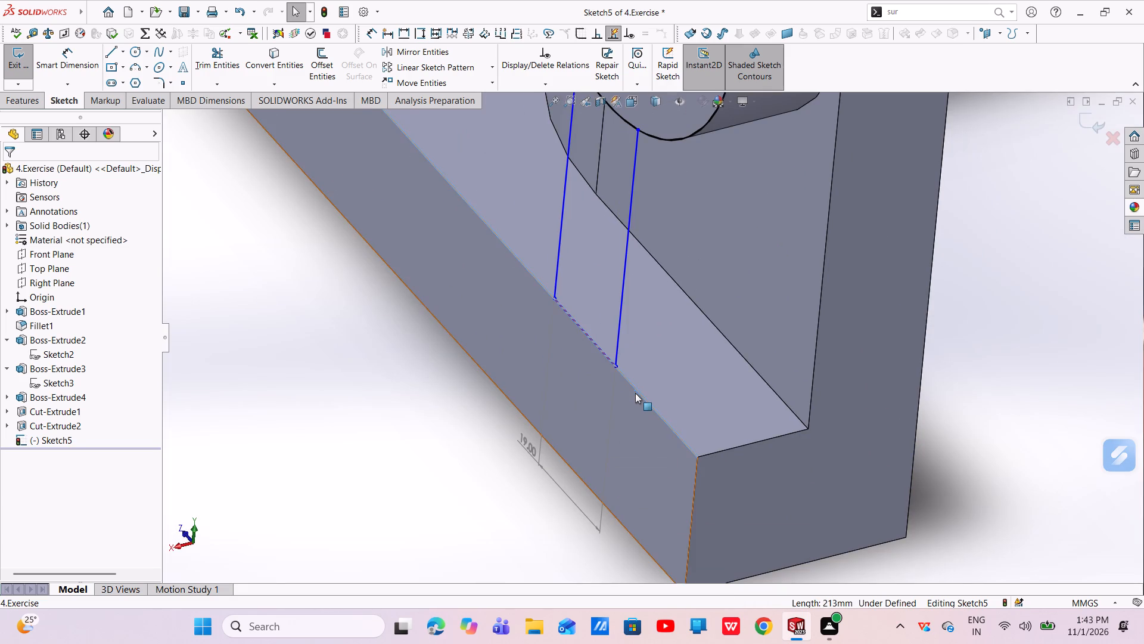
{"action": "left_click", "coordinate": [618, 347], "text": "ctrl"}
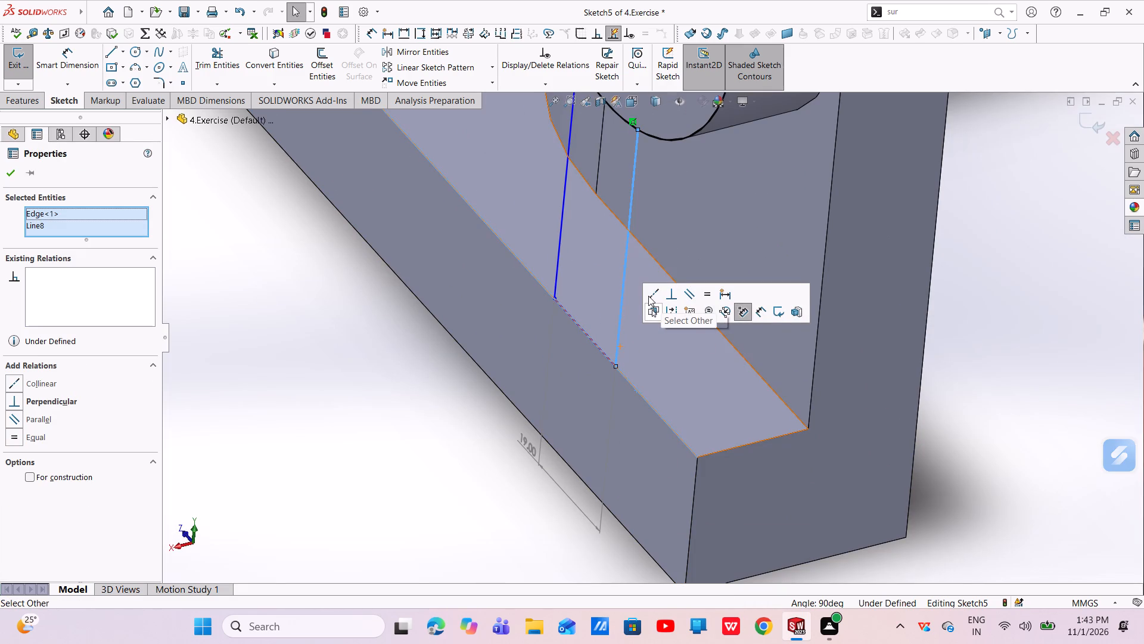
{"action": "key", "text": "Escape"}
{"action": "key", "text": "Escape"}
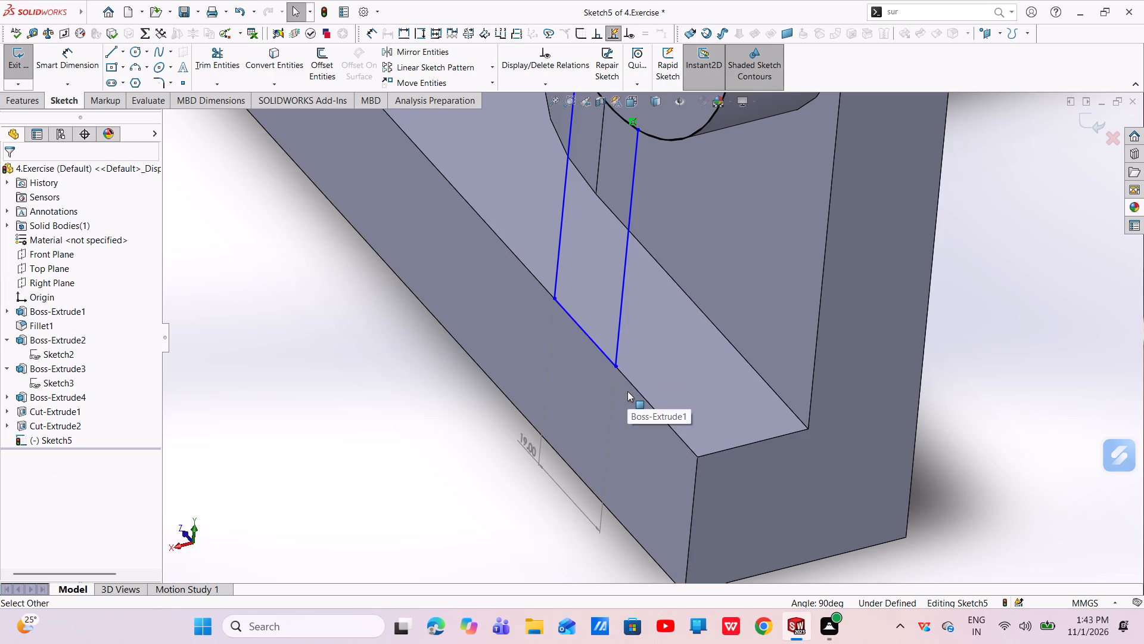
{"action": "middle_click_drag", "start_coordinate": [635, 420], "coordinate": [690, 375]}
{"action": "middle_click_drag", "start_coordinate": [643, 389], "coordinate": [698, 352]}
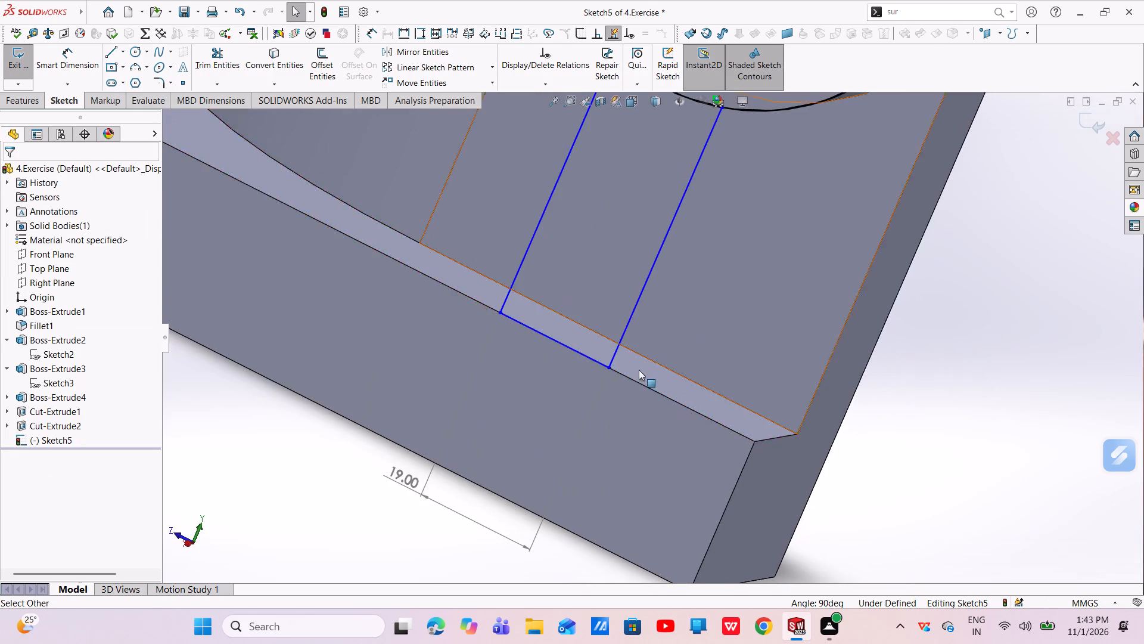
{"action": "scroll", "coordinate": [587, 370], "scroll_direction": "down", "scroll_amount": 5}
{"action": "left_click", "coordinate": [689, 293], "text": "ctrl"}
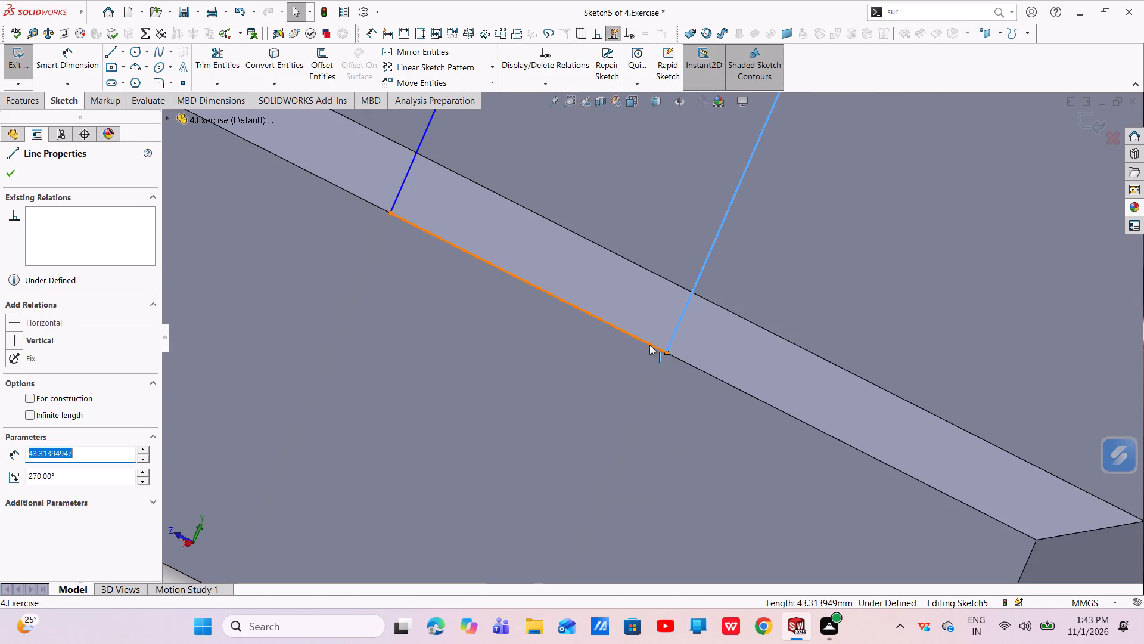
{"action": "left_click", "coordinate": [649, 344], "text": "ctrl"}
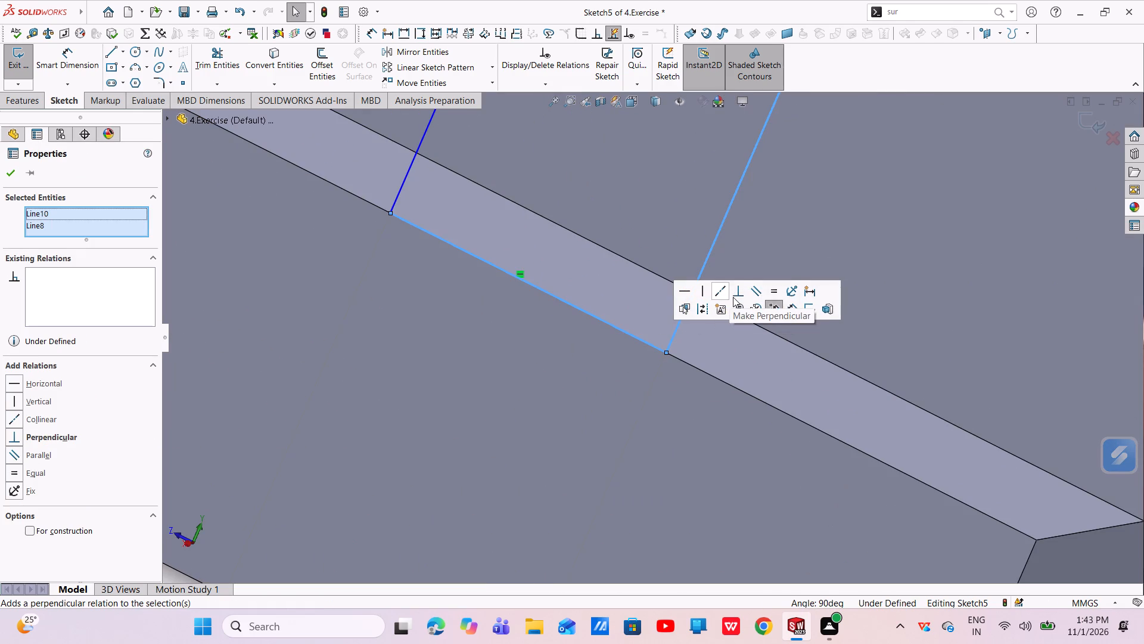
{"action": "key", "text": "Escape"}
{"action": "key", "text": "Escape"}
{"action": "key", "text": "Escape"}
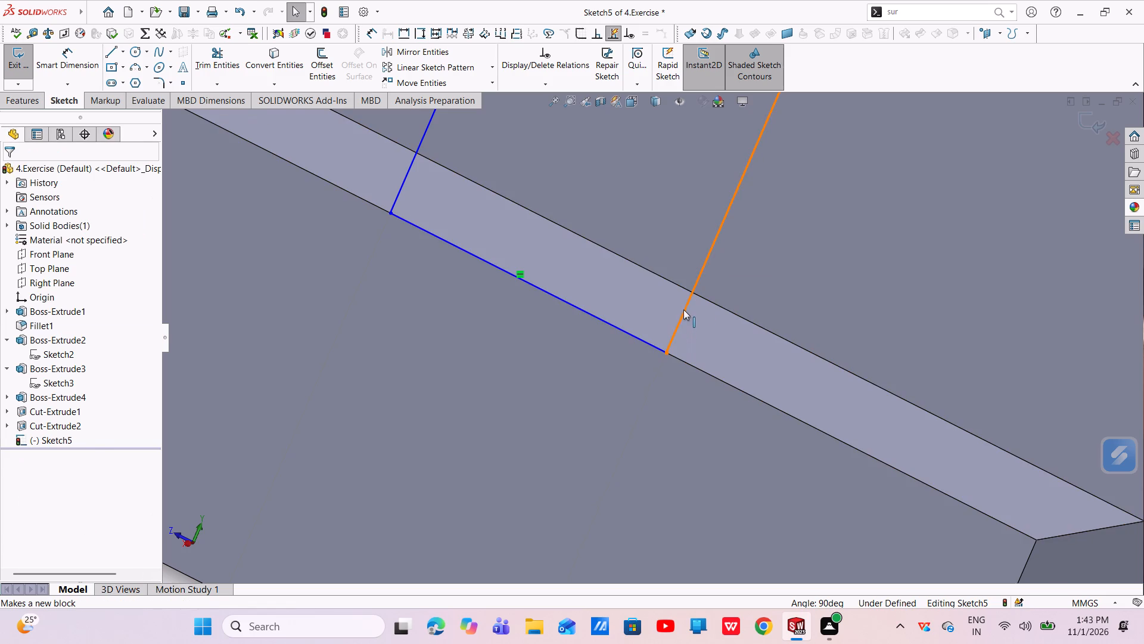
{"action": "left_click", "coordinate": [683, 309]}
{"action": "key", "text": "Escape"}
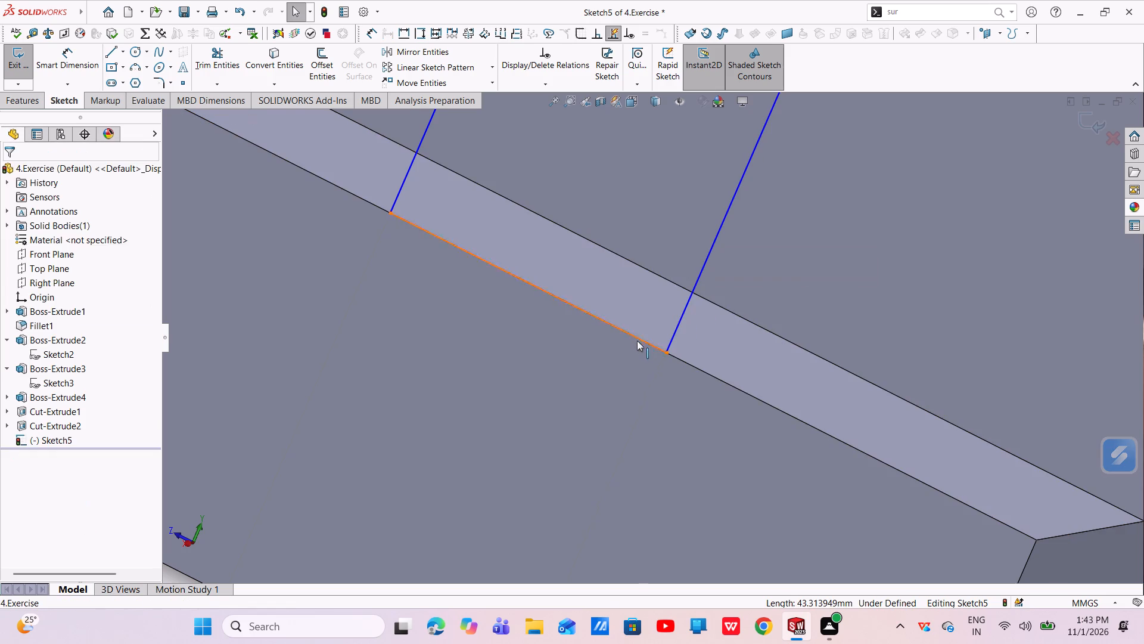
Make the horizontal bottom line collinear with the plate's long top edge.
{"action": "left_click", "coordinate": [636, 337]}
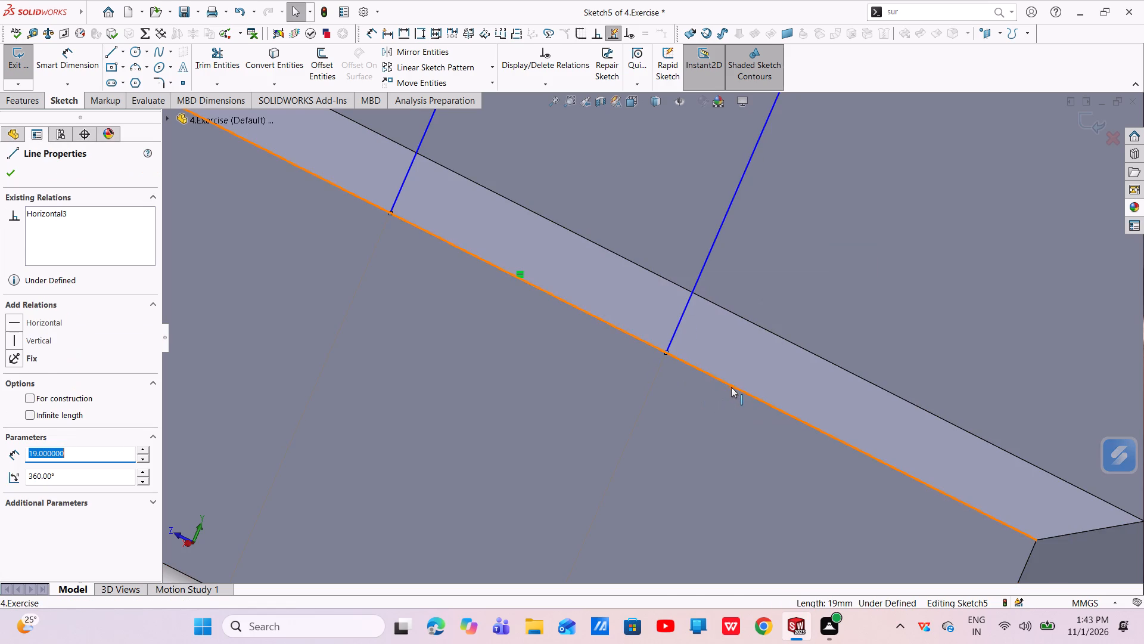
{"action": "left_click", "coordinate": [731, 387], "text": "ctrl"}
{"action": "left_click", "coordinate": [766, 337]}
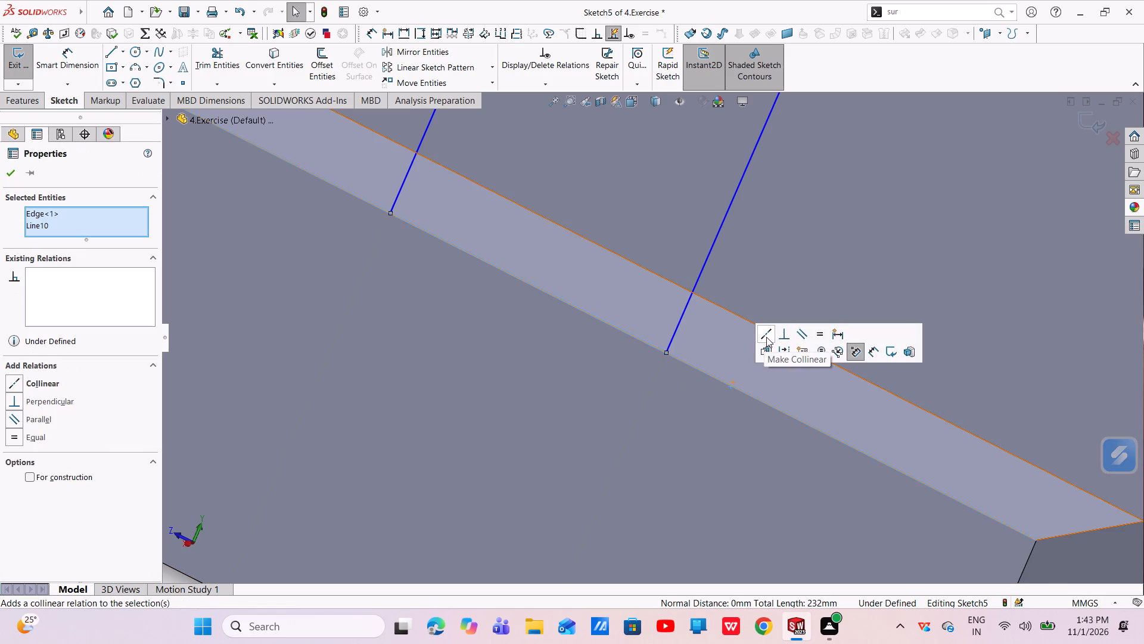
{"action": "key", "text": "Escape"}
{"action": "key", "text": "Escape"}
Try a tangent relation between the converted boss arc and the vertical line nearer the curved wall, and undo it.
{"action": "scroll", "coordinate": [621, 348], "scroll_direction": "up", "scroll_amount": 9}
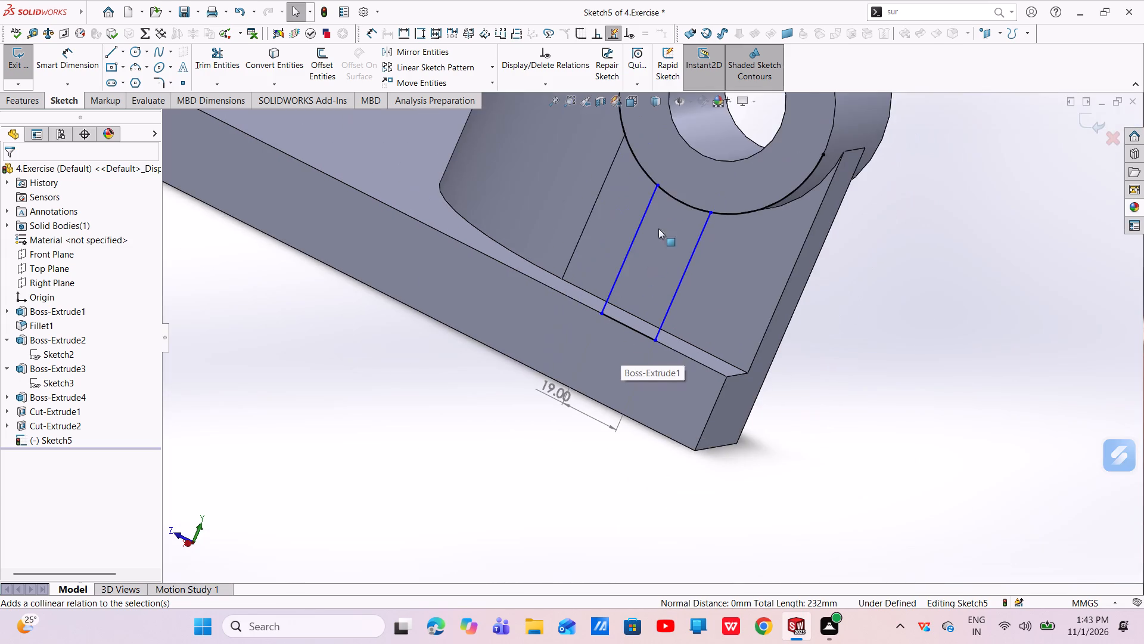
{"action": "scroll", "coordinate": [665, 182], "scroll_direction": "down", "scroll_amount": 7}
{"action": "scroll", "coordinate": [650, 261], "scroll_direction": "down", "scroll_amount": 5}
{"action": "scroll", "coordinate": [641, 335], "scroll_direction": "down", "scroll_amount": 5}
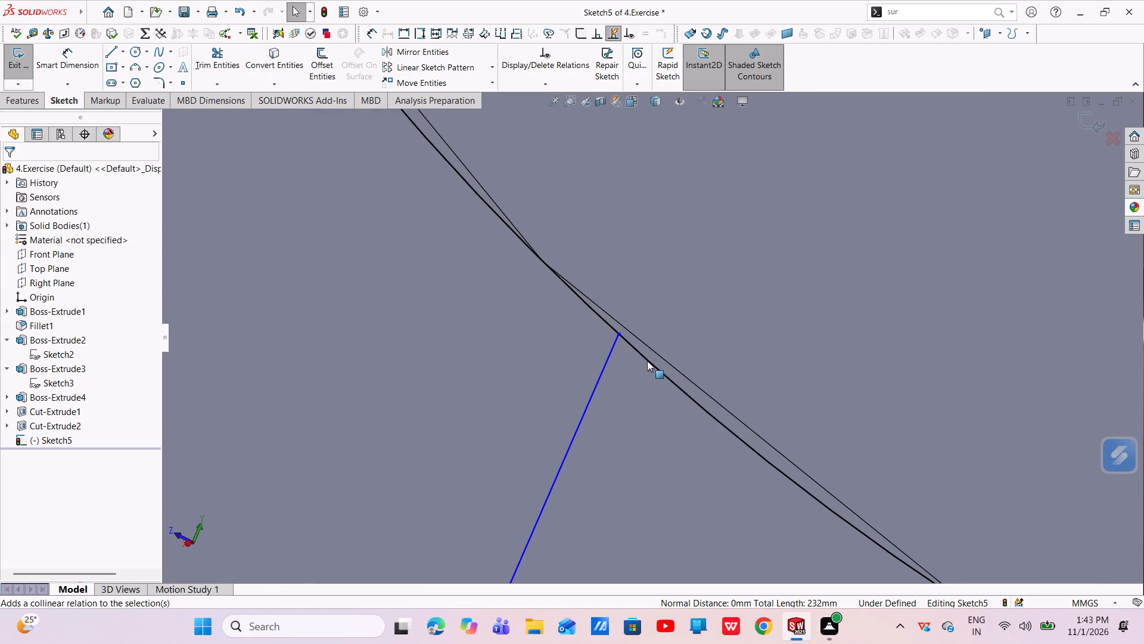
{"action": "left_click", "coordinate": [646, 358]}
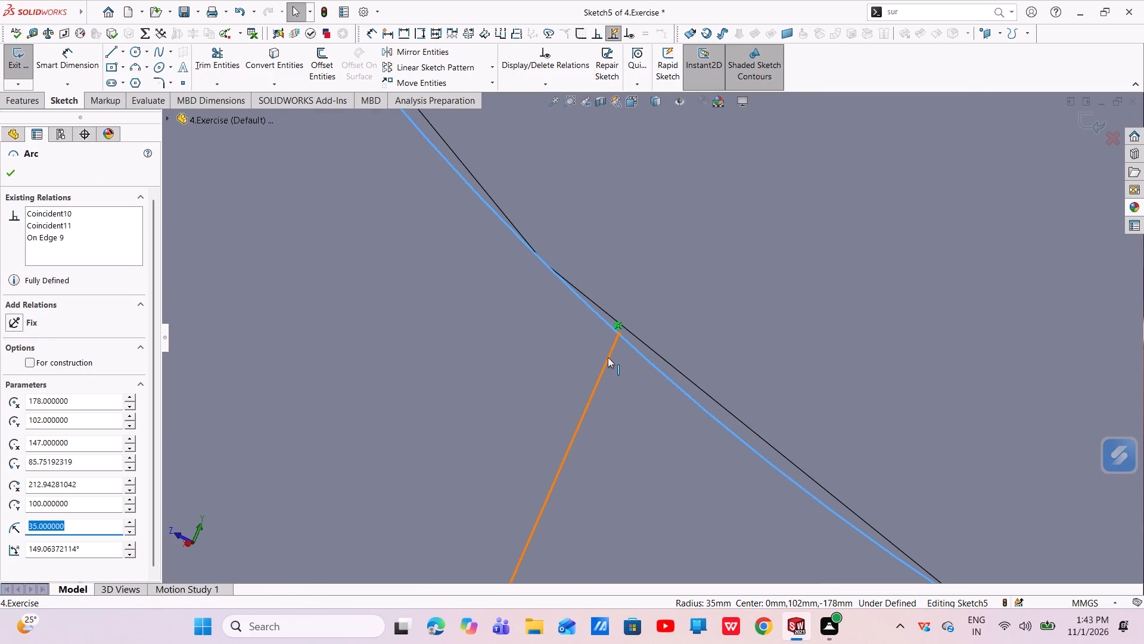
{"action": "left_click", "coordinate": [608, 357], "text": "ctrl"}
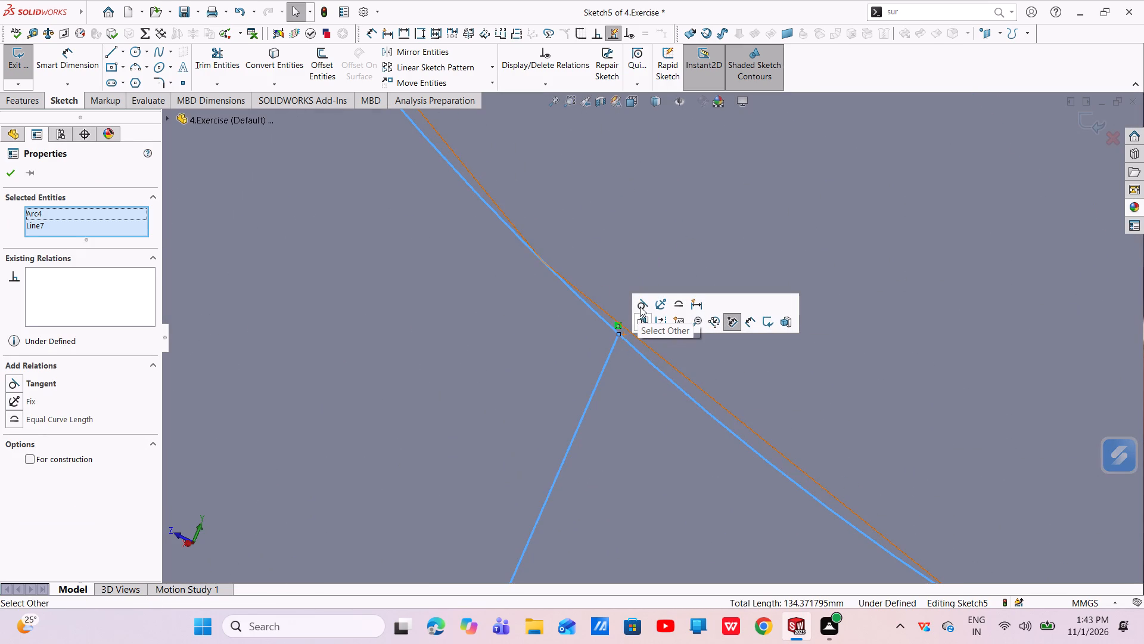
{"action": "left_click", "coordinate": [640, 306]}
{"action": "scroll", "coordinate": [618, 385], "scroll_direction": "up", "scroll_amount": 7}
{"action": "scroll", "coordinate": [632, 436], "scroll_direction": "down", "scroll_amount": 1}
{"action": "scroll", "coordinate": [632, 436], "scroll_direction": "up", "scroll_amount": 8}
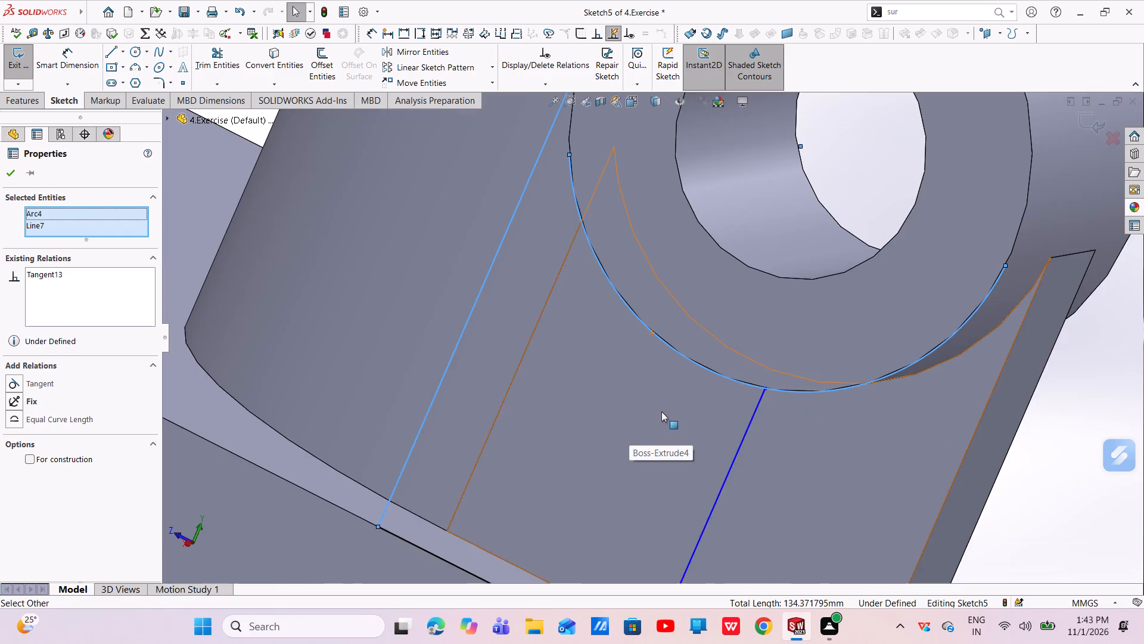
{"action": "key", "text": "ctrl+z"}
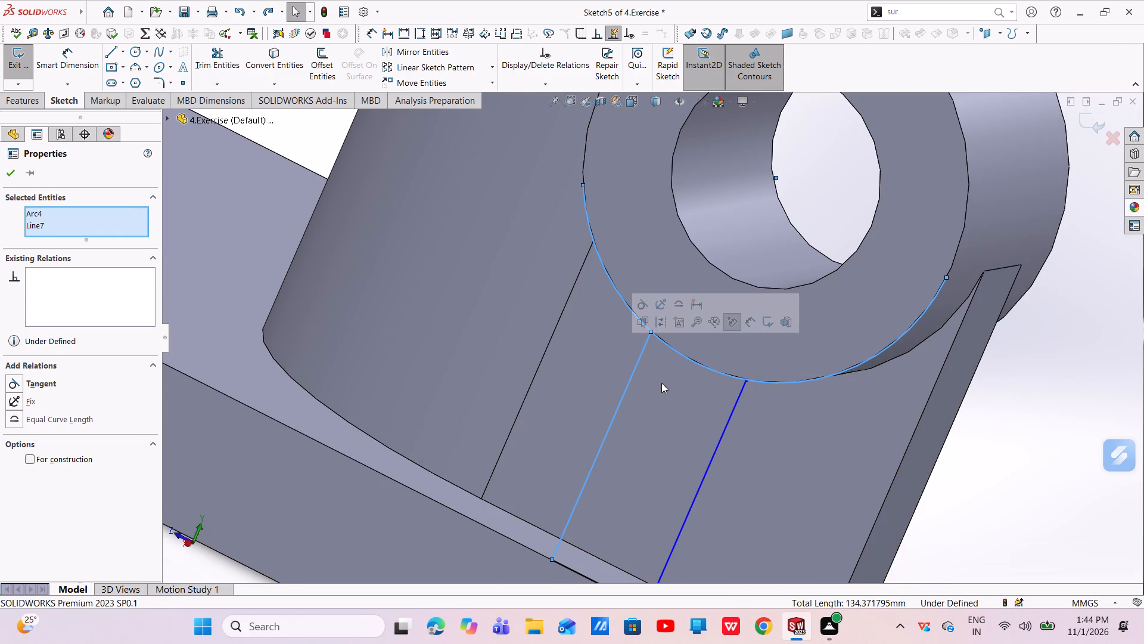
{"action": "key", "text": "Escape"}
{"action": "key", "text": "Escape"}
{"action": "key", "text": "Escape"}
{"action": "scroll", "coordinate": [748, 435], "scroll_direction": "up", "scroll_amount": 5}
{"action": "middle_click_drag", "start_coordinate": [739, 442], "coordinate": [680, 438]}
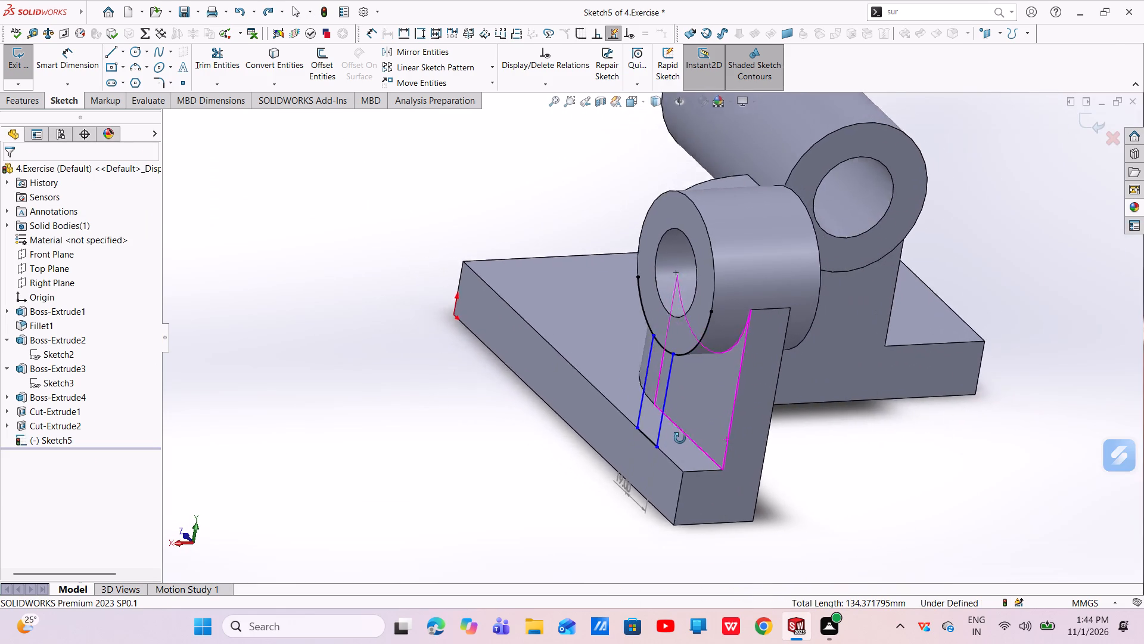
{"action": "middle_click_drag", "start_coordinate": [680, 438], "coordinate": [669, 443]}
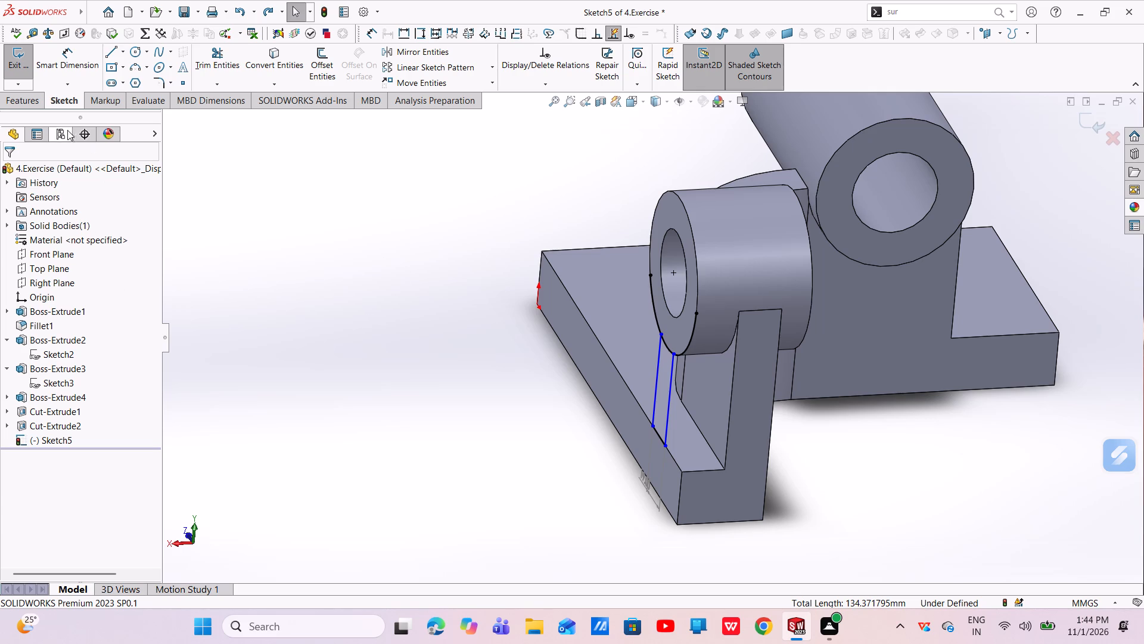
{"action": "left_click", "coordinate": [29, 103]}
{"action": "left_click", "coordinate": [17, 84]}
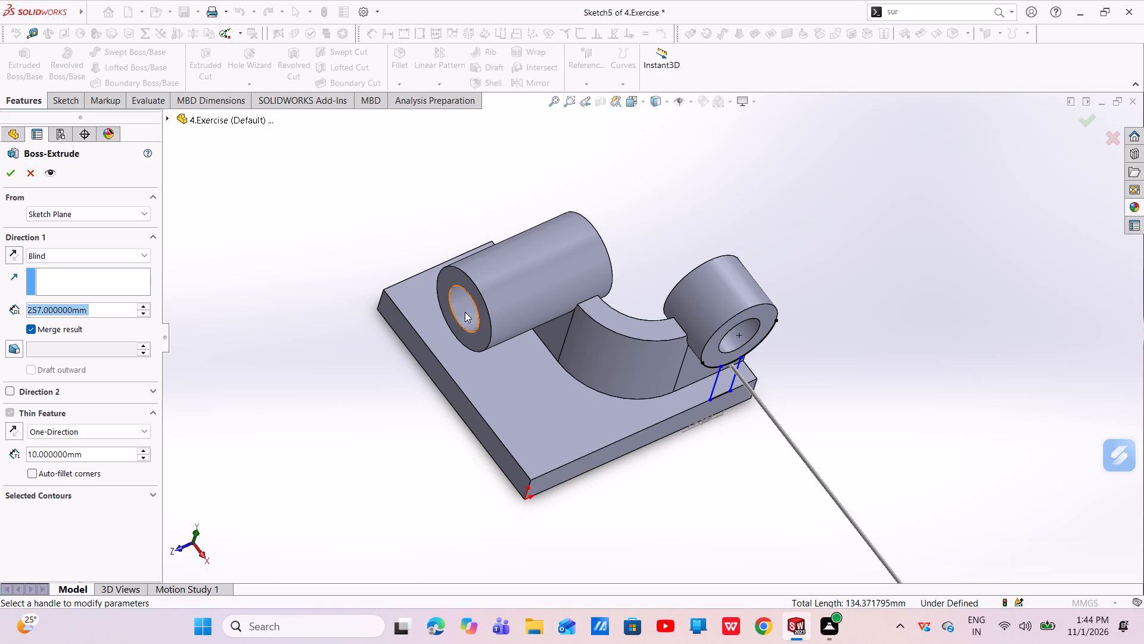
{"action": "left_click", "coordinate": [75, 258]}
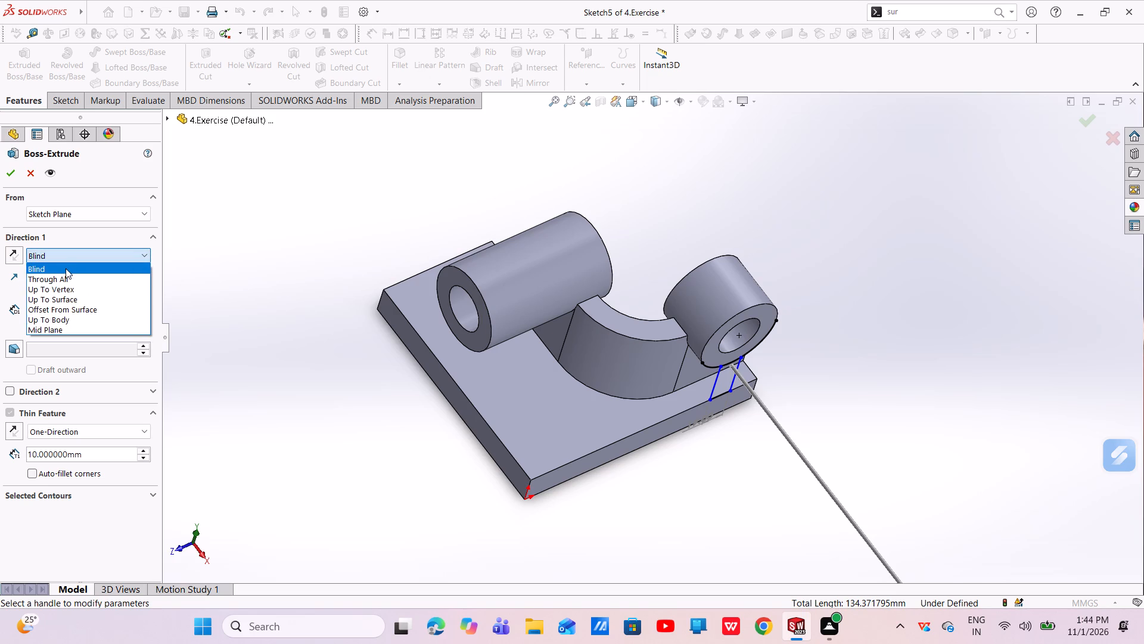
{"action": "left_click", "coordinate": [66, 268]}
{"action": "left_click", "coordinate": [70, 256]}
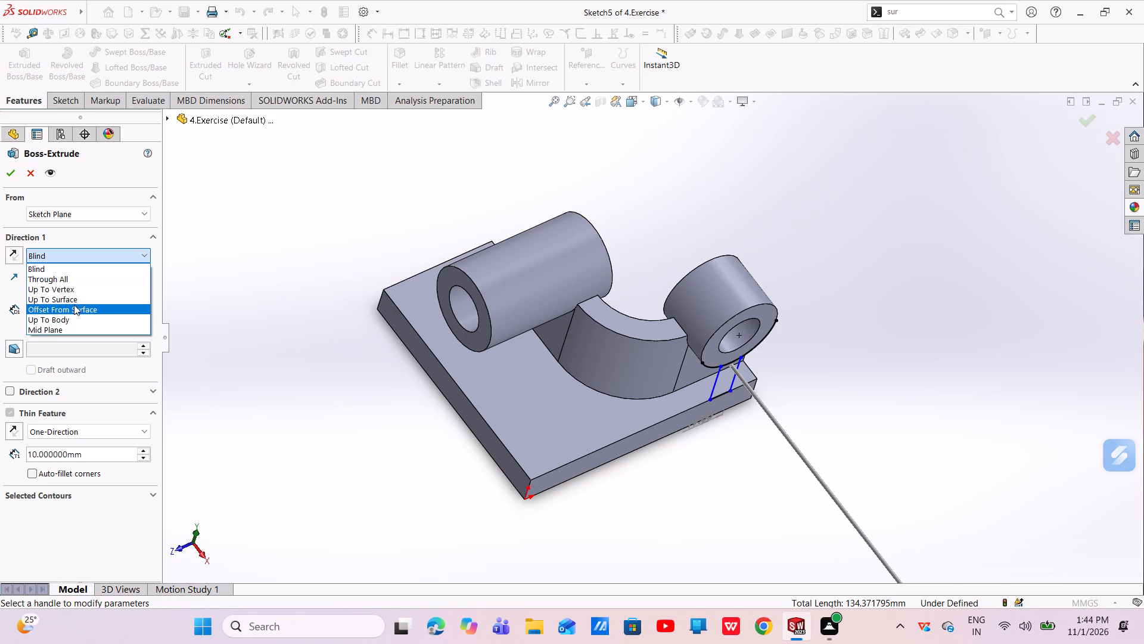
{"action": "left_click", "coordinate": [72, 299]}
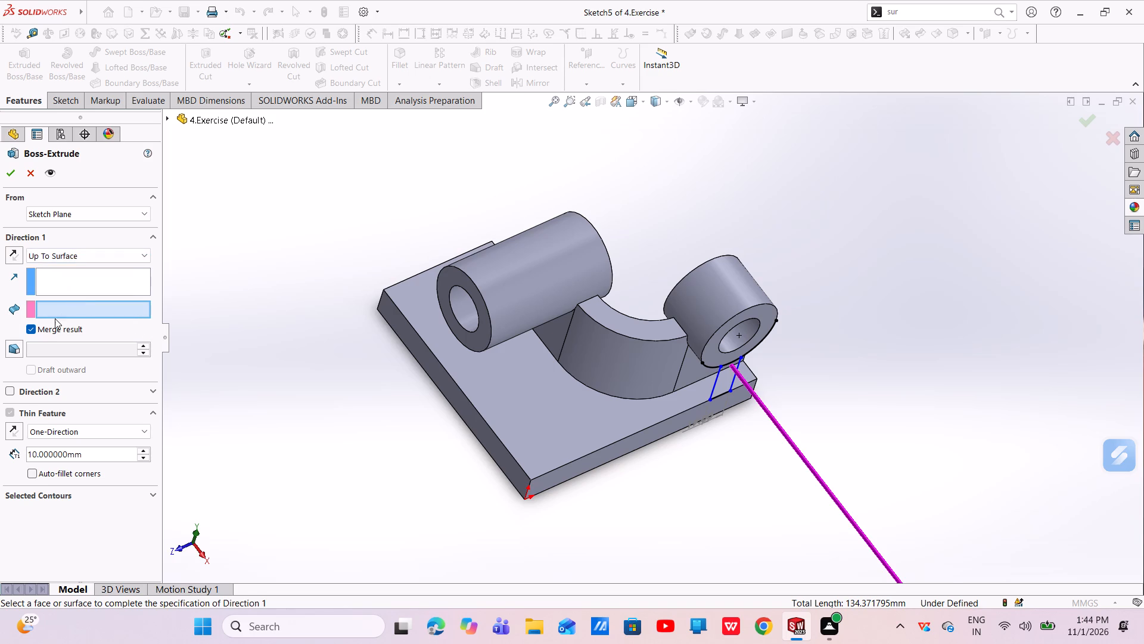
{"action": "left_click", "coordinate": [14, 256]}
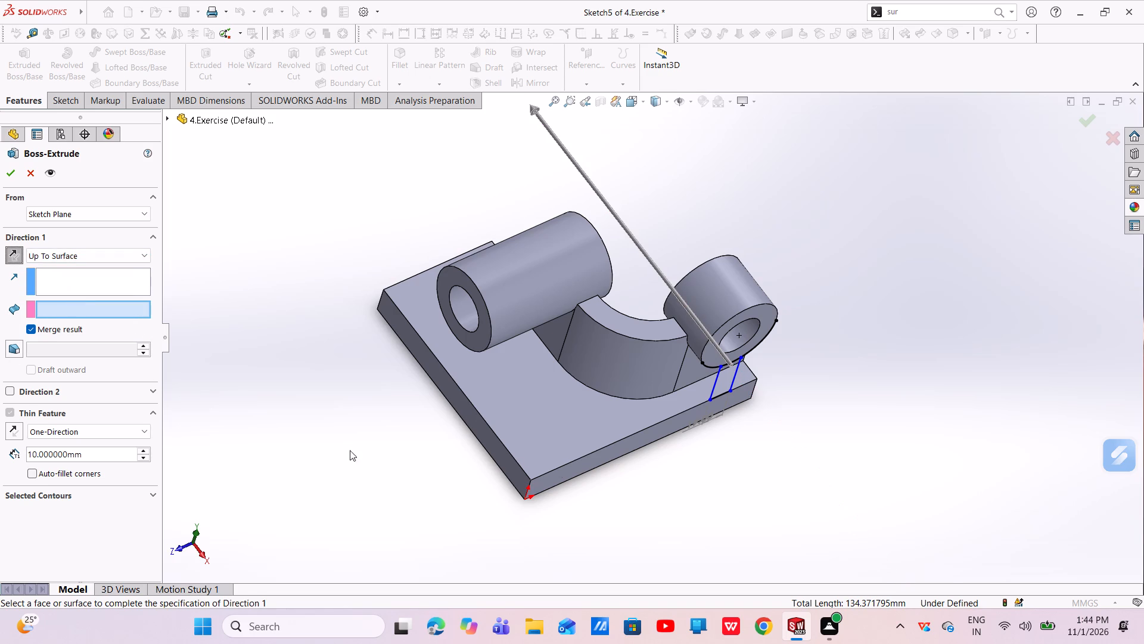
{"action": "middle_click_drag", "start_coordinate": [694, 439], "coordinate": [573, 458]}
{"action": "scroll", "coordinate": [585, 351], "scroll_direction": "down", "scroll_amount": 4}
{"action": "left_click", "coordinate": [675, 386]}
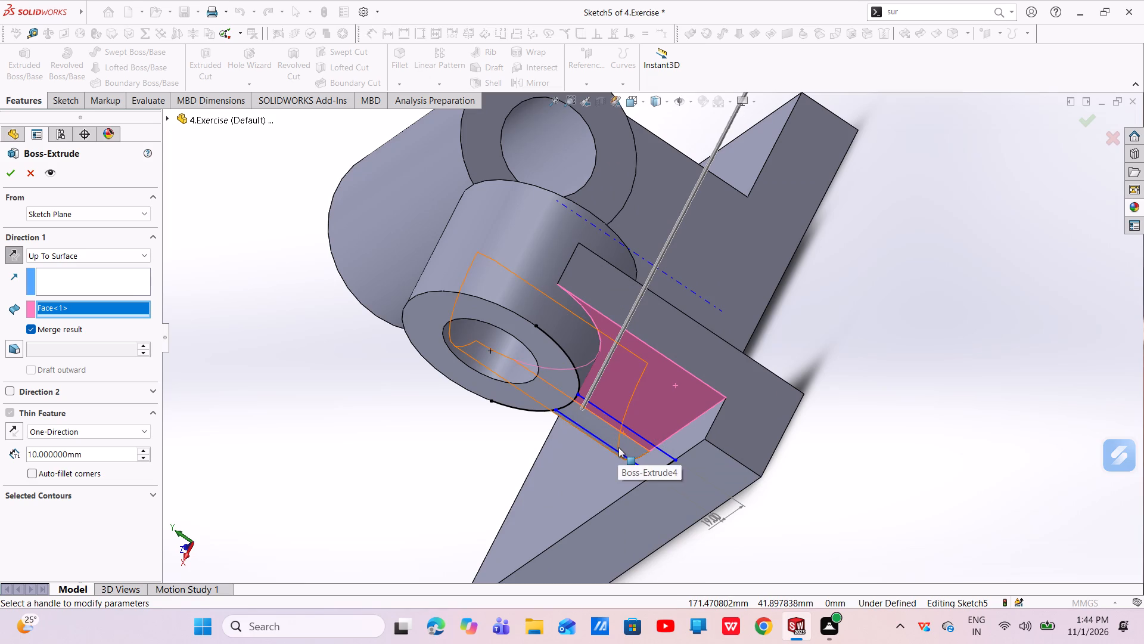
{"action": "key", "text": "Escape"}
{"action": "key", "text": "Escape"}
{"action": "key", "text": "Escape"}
Trim the converted boss arc on both sides, keeping only the segment between the two vertical lines.
{"action": "middle_click_drag", "start_coordinate": [650, 463], "coordinate": [710, 379]}
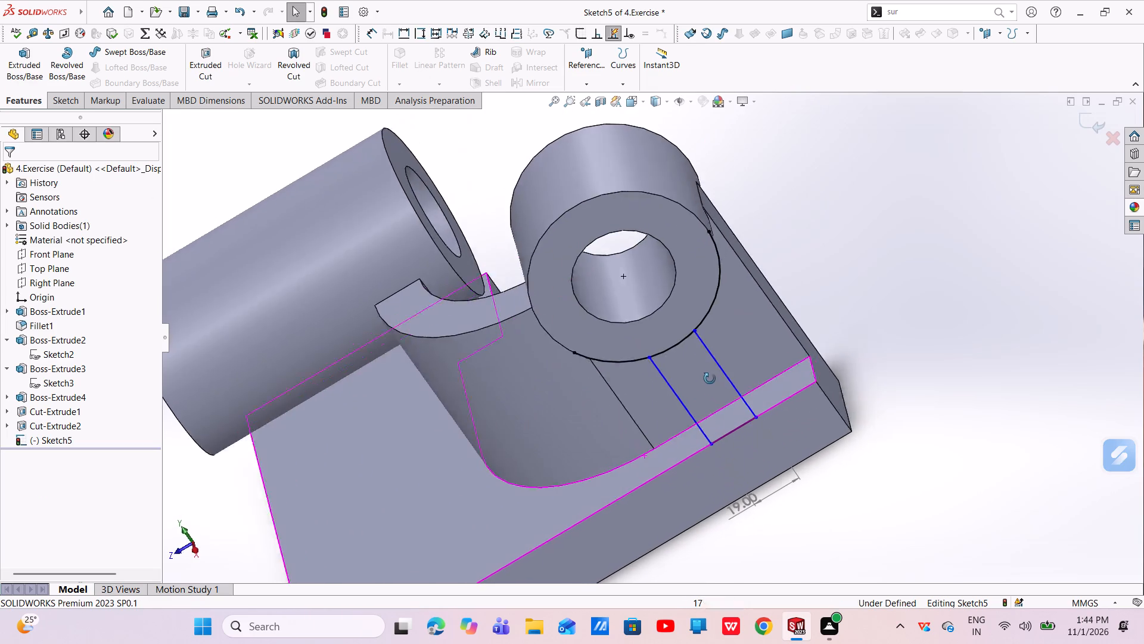
{"action": "middle_click_drag", "start_coordinate": [710, 379], "coordinate": [712, 370]}
{"action": "scroll", "coordinate": [700, 329], "scroll_direction": "down", "scroll_amount": 6}
{"action": "scroll", "coordinate": [700, 329], "scroll_direction": "up", "scroll_amount": 4}
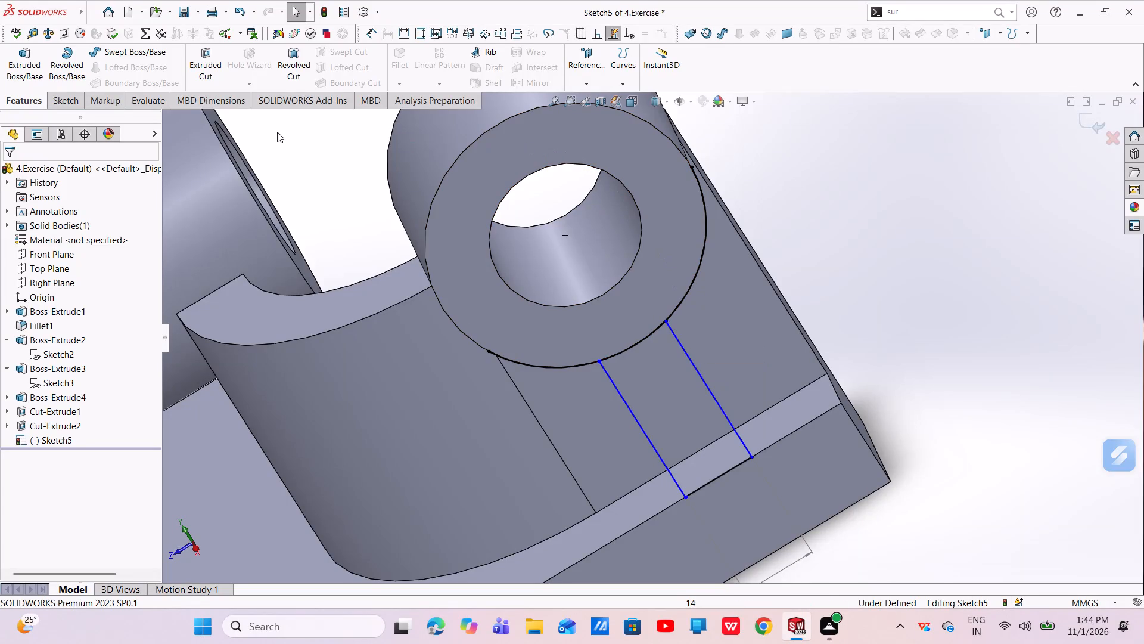
{"action": "left_click", "coordinate": [57, 102]}
{"action": "scroll", "coordinate": [79, 99], "scroll_direction": "up", "scroll_amount": 1}
{"action": "left_click", "coordinate": [70, 100]}
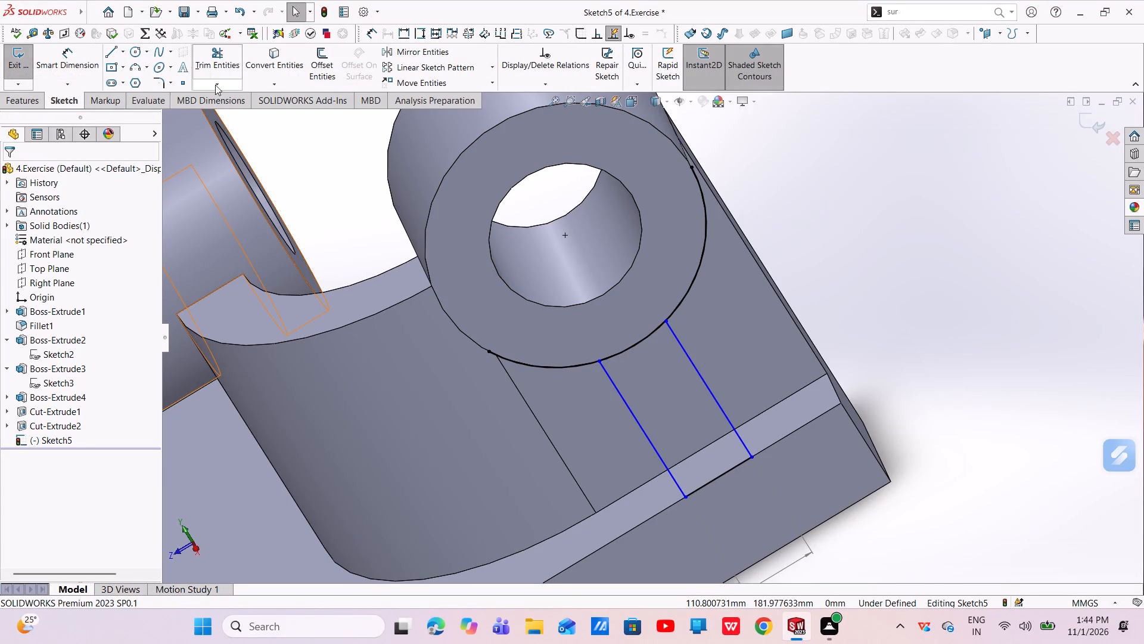
{"action": "left_click", "coordinate": [229, 62]}
{"action": "left_click_drag", "start_coordinate": [742, 278], "coordinate": [661, 253]}
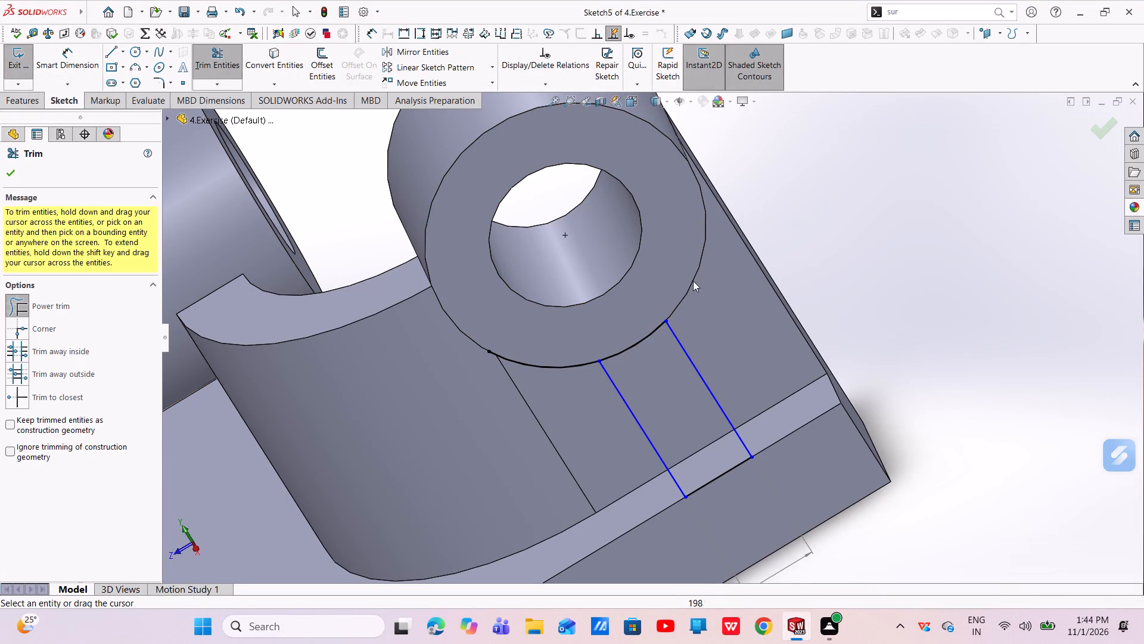
{"action": "left_click_drag", "start_coordinate": [590, 303], "coordinate": [557, 384]}
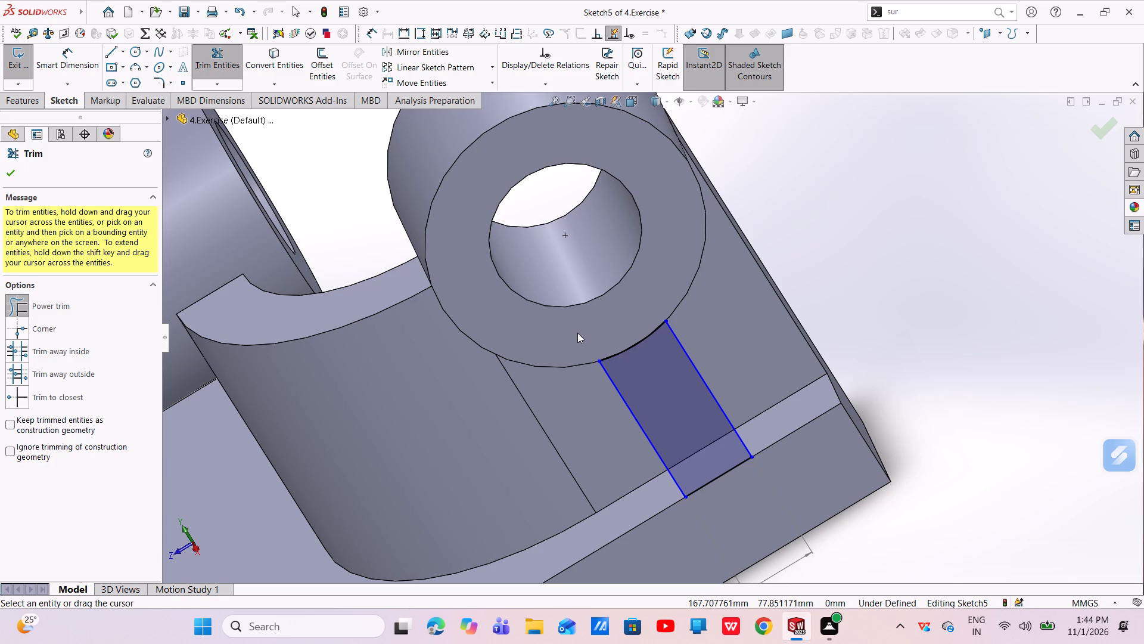
{"action": "key", "text": "Escape"}
{"action": "key", "text": "Escape"}
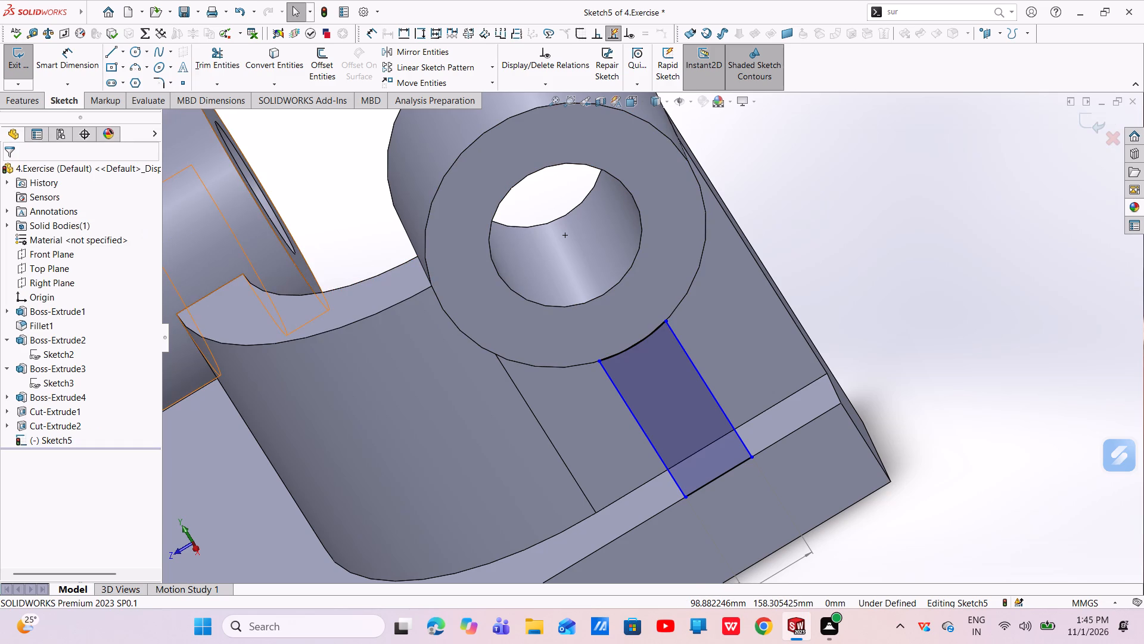
Extrude the closed support profile in the reversed direction, Up To Surface, ending at the facing side of the upright wall under the shorter boss.
{"action": "left_click", "coordinate": [33, 98]}
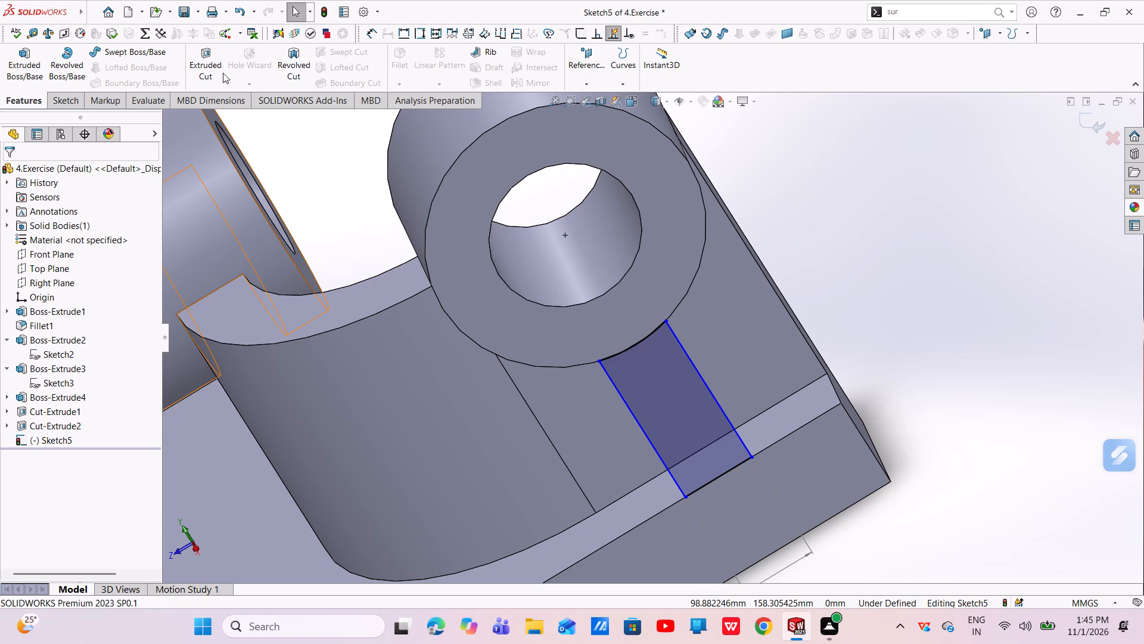
{"action": "left_click", "coordinate": [33, 71]}
{"action": "scroll", "coordinate": [658, 448], "scroll_direction": "up", "scroll_amount": 1}
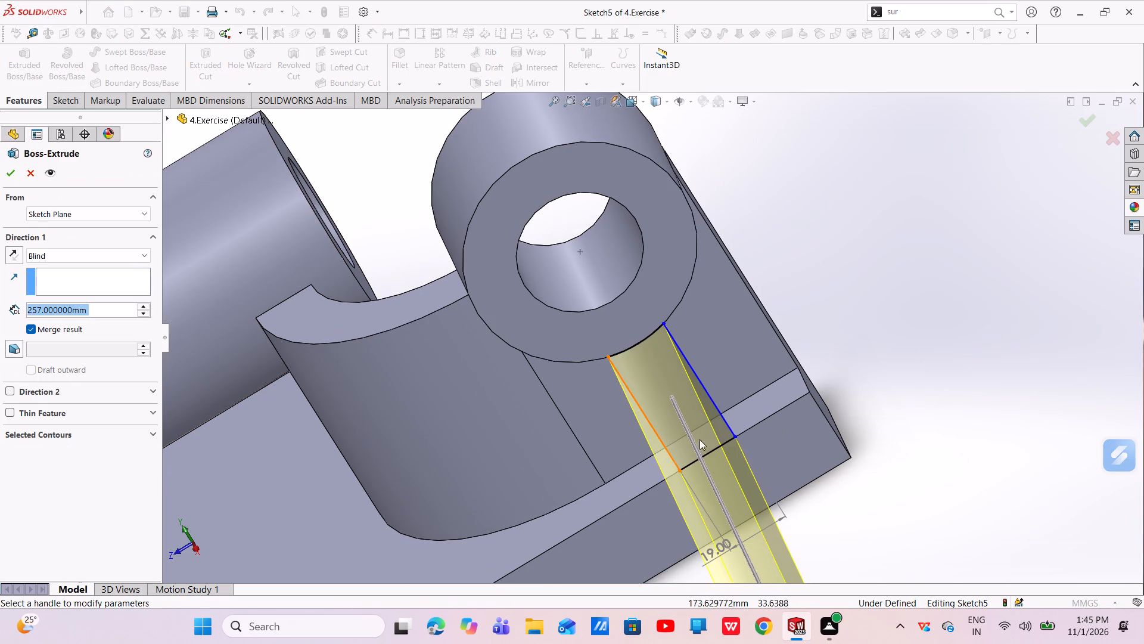
{"action": "middle_click_drag", "start_coordinate": [724, 442], "coordinate": [623, 528]}
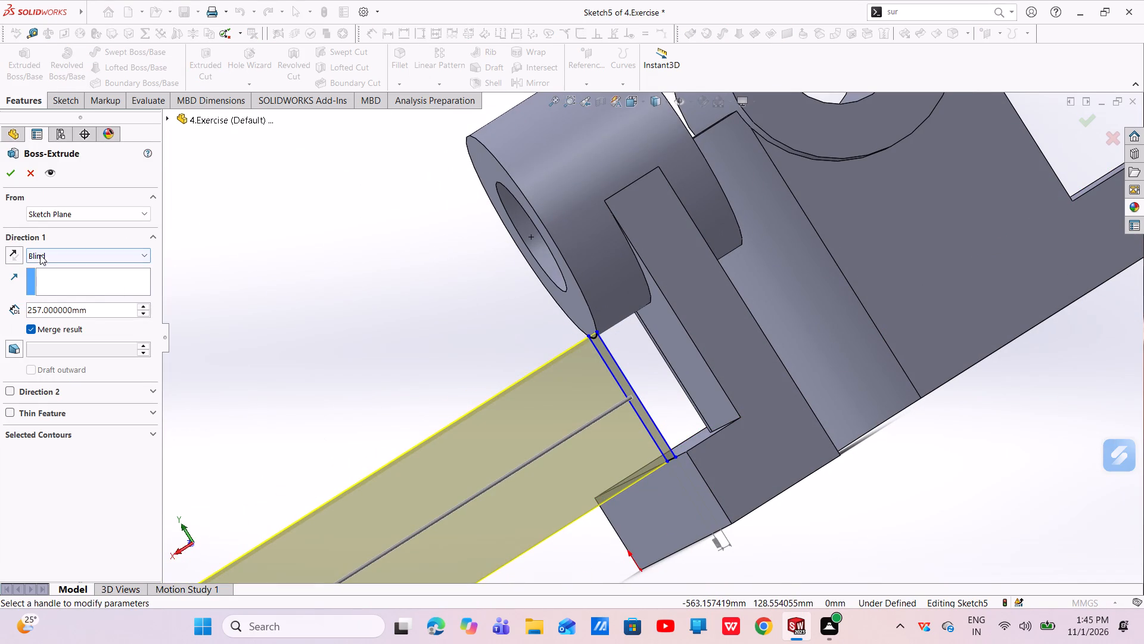
{"action": "left_click", "coordinate": [40, 255]}
{"action": "left_click", "coordinate": [74, 298]}
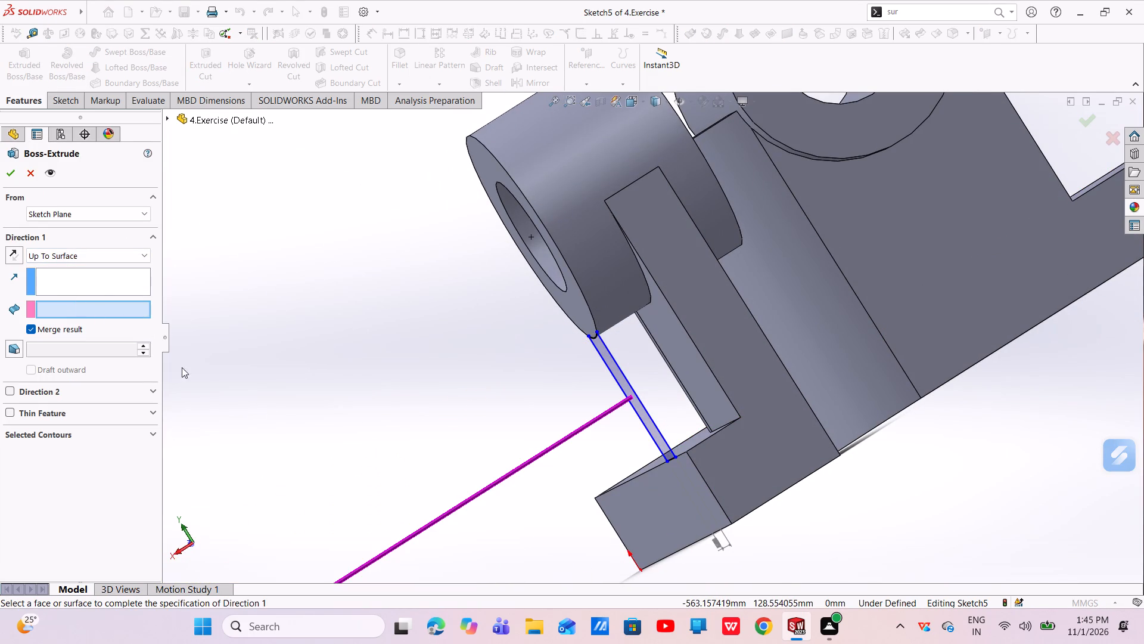
{"action": "left_click", "coordinate": [15, 258]}
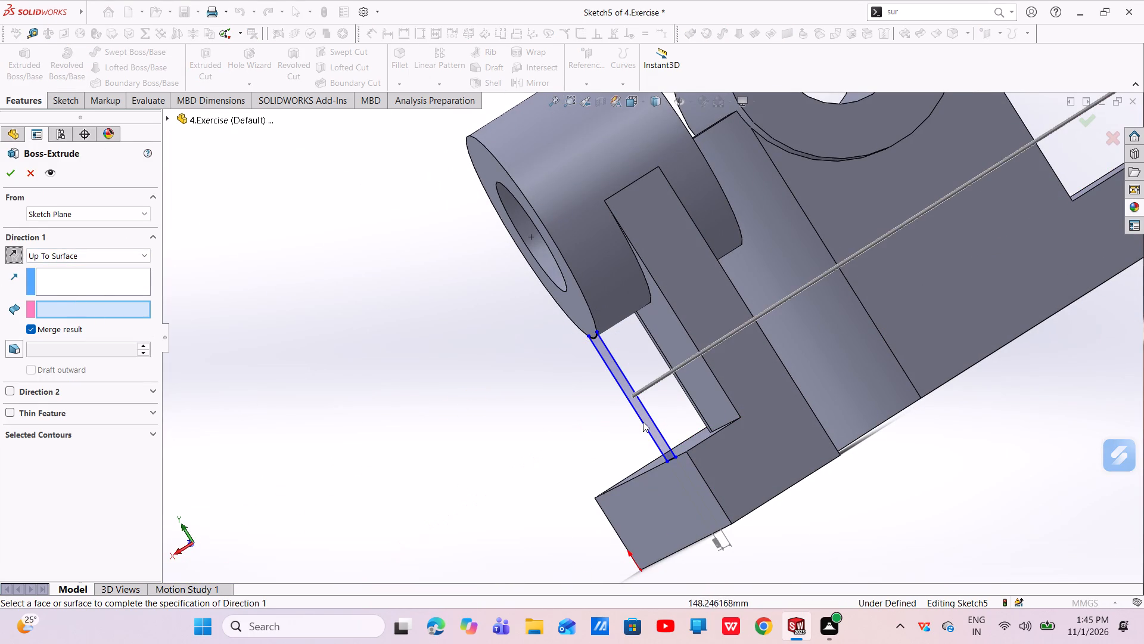
{"action": "left_click", "coordinate": [702, 392]}
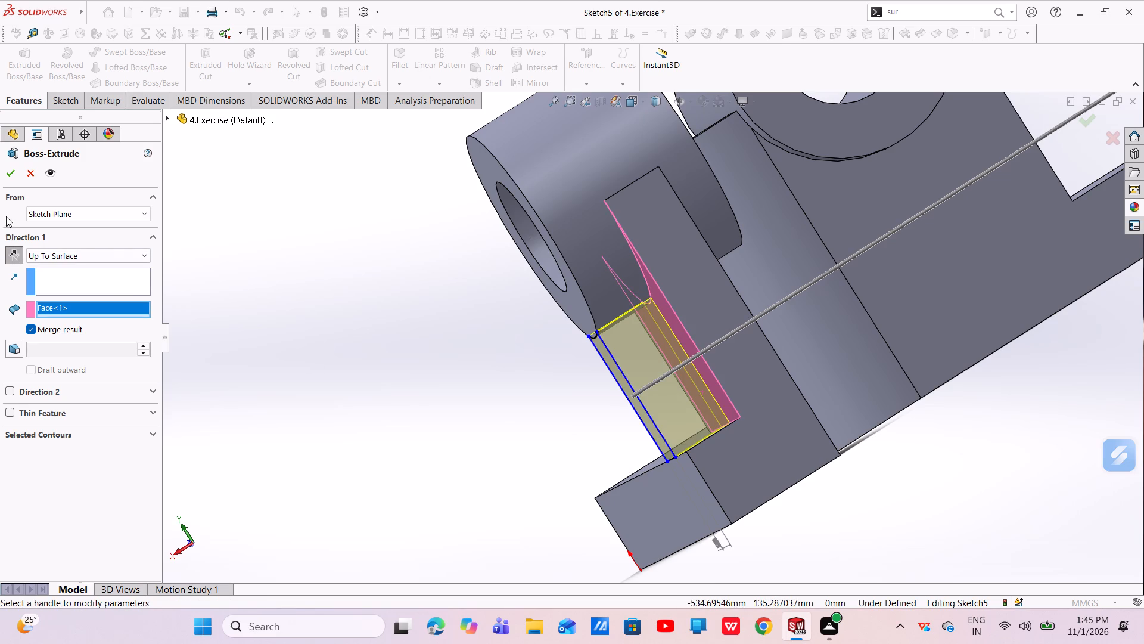
{"action": "left_click", "coordinate": [9, 172]}
Examine the extruded support under the shorter boss and the whole part from several angles.
{"action": "scroll", "coordinate": [667, 338], "scroll_direction": "down", "scroll_amount": 4}
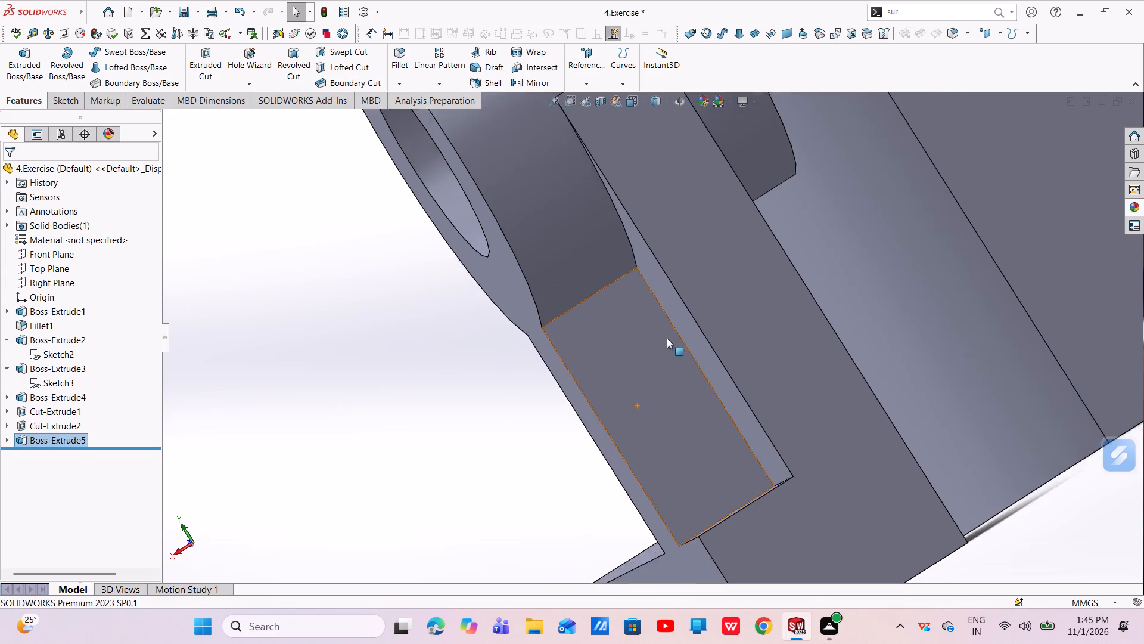
{"action": "middle_click_drag", "start_coordinate": [660, 376], "coordinate": [709, 332]}
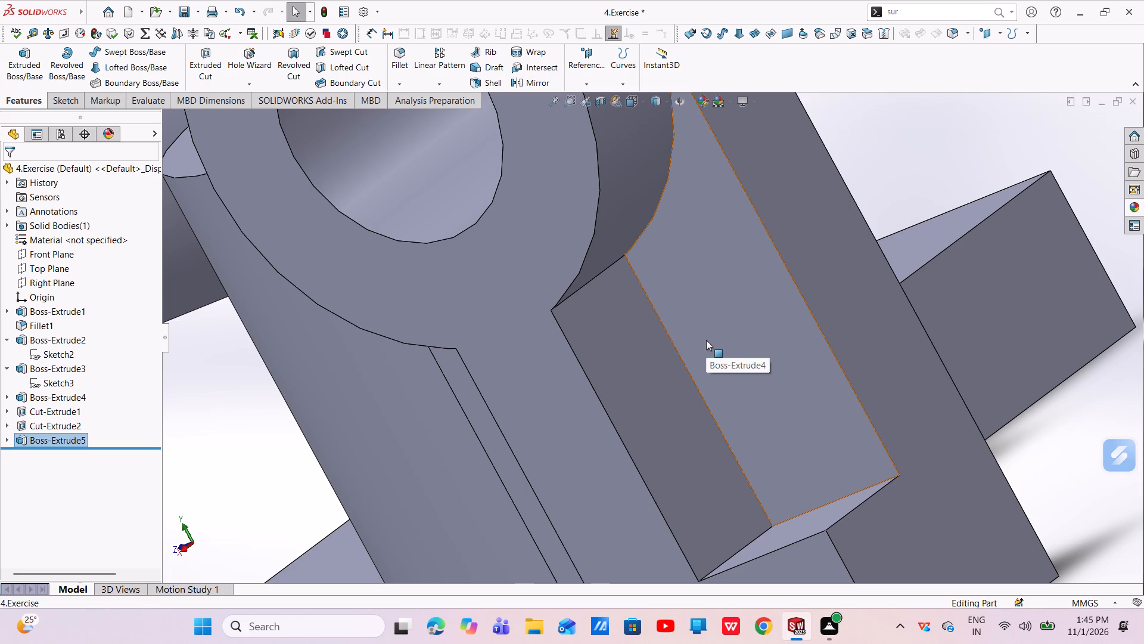
{"action": "scroll", "coordinate": [716, 390], "scroll_direction": "up", "scroll_amount": 4}
{"action": "middle_click_drag", "start_coordinate": [718, 417], "coordinate": [698, 525]}
{"action": "scroll", "coordinate": [699, 525], "scroll_direction": "up", "scroll_amount": 1}
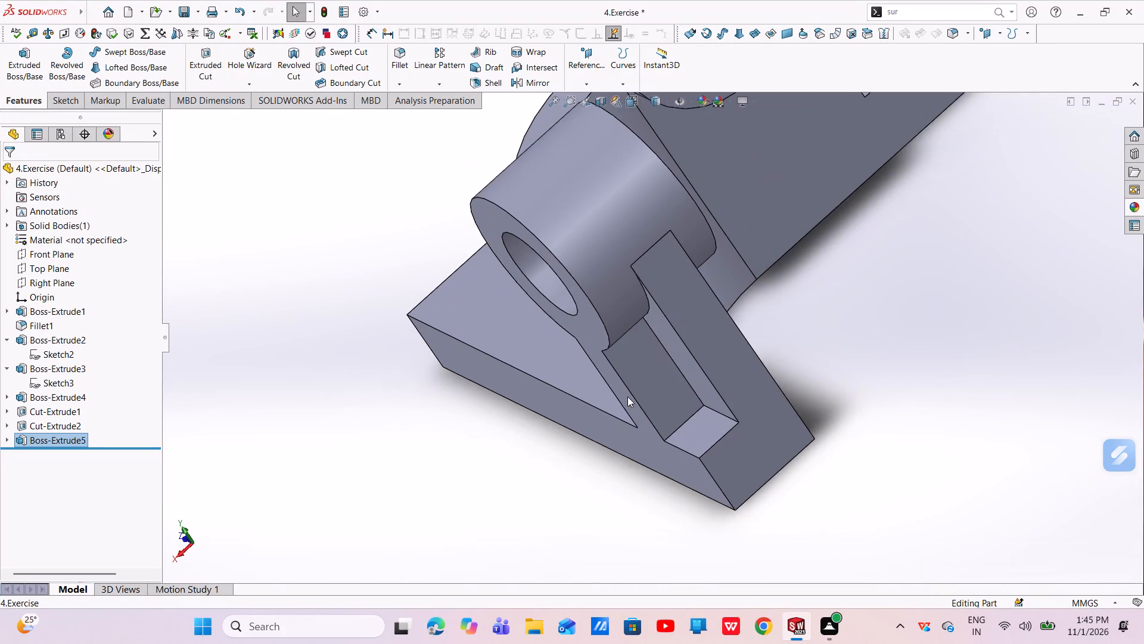
{"action": "scroll", "coordinate": [627, 397], "scroll_direction": "down", "scroll_amount": 2}
{"action": "middle_click_drag", "start_coordinate": [629, 396], "coordinate": [748, 311]}
{"action": "scroll", "coordinate": [669, 370], "scroll_direction": "up", "scroll_amount": 2}
{"action": "scroll", "coordinate": [670, 370], "scroll_direction": "down", "scroll_amount": 1}
{"action": "scroll", "coordinate": [670, 370], "scroll_direction": "up", "scroll_amount": 4}
{"action": "middle_click_drag", "start_coordinate": [452, 284], "coordinate": [533, 364]}
{"action": "scroll", "coordinate": [476, 307], "scroll_direction": "down", "scroll_amount": 4}
{"action": "middle_click_drag", "start_coordinate": [478, 326], "coordinate": [470, 431]}
{"action": "scroll", "coordinate": [470, 431], "scroll_direction": "up", "scroll_amount": 6}
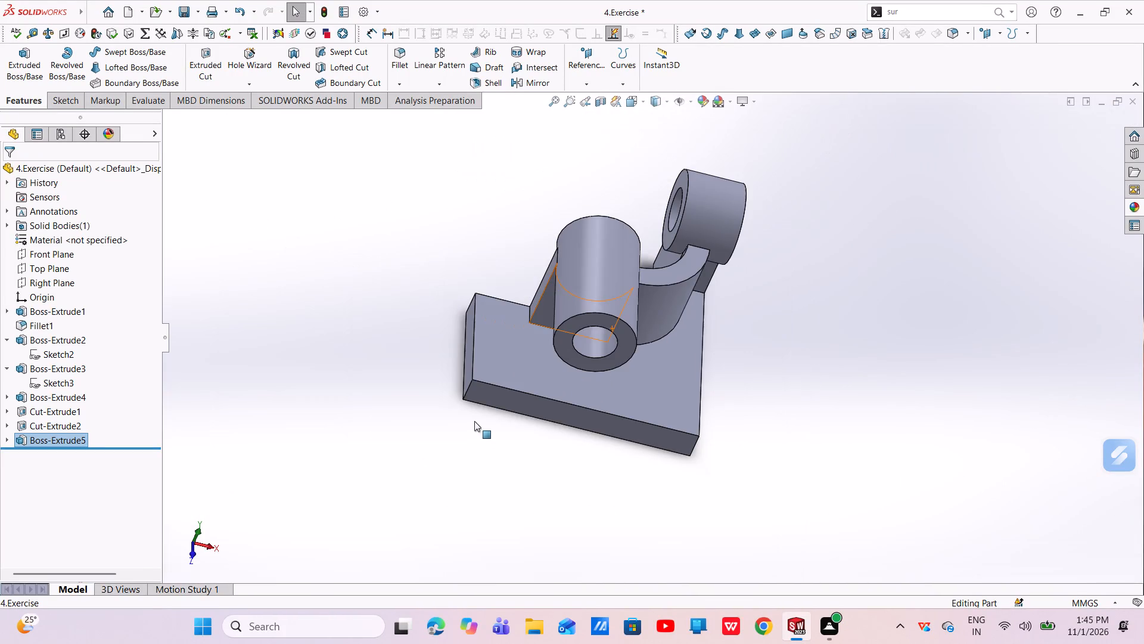
{"action": "middle_click_drag", "start_coordinate": [562, 396], "coordinate": [561, 320]}
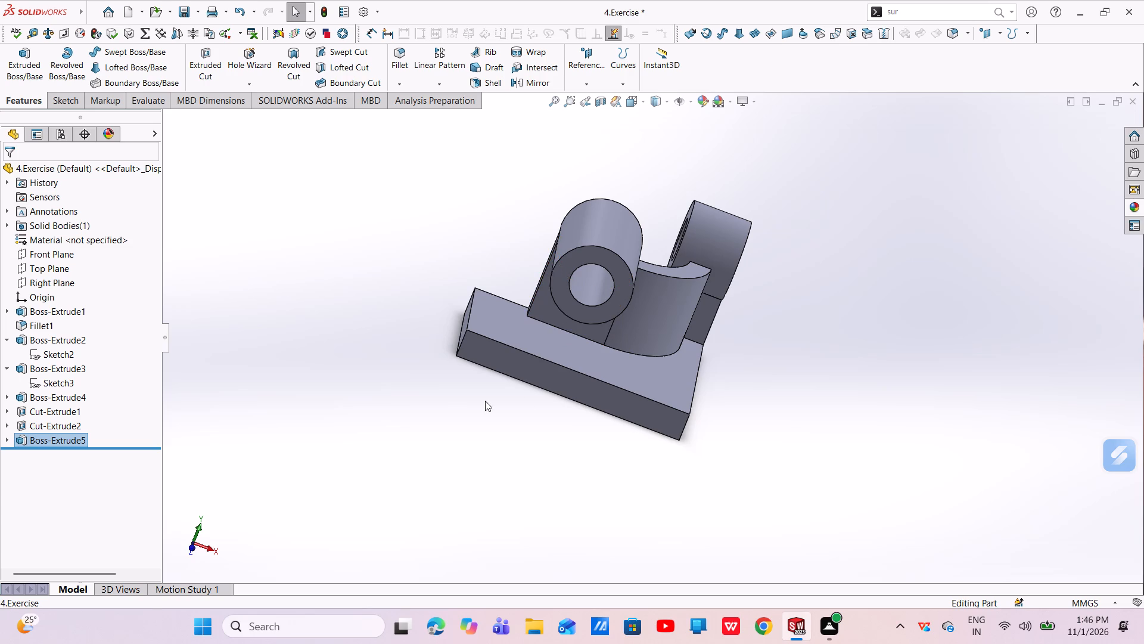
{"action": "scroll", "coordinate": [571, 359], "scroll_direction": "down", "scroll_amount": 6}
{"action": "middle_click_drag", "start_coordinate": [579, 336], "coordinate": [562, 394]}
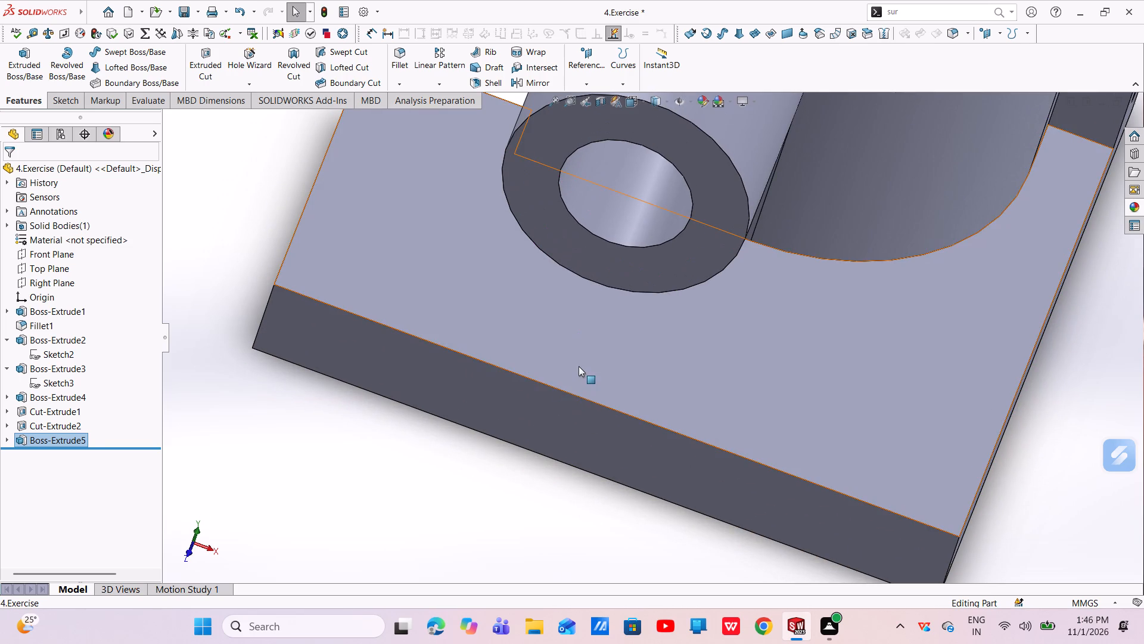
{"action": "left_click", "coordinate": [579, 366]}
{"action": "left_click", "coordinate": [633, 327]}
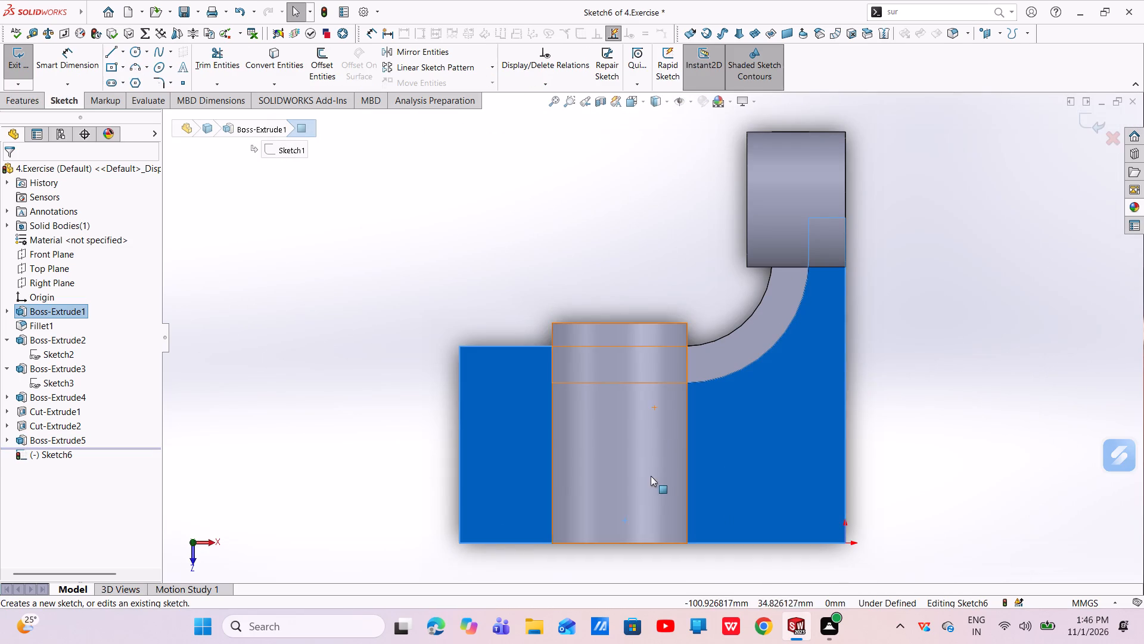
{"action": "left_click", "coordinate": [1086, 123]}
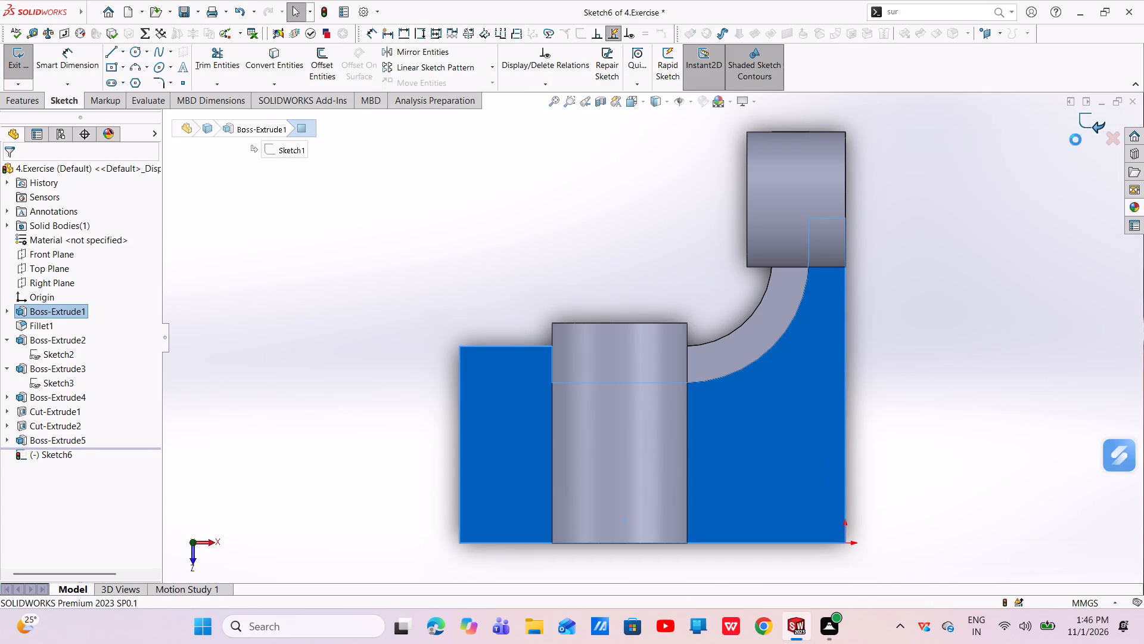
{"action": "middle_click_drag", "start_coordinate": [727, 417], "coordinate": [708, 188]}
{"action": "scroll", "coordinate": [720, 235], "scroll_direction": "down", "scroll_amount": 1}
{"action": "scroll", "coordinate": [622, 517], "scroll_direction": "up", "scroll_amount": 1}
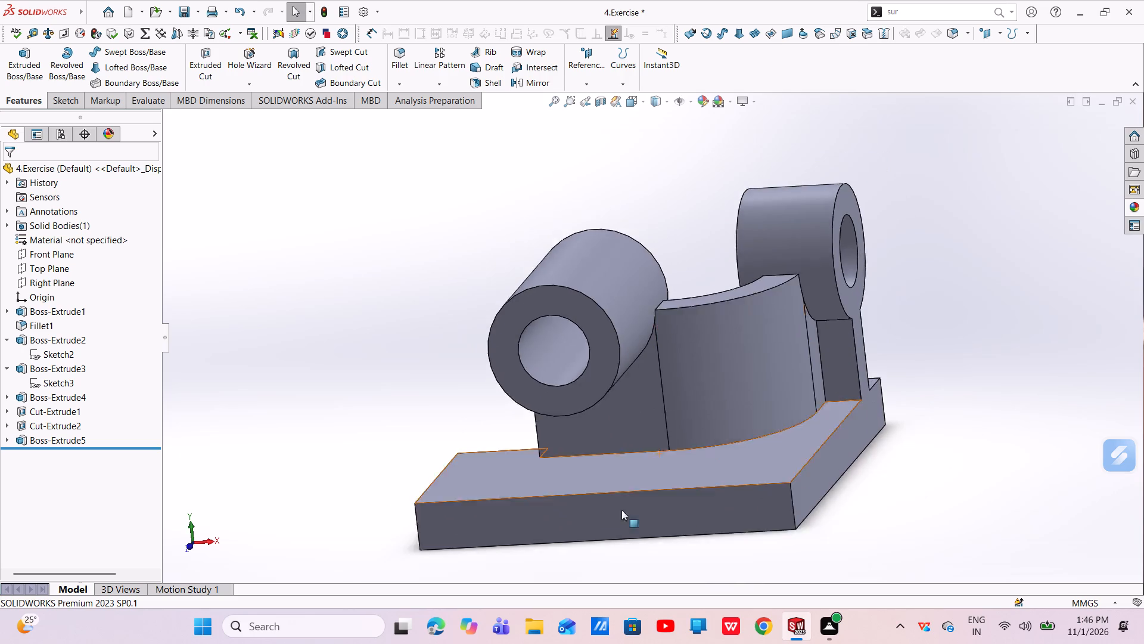
Start a sketch on the upright wall's front face and draw a vertical line about 42 mm long from the front-facing boss's lowest point to the plate.
{"action": "scroll", "coordinate": [621, 510], "scroll_direction": "up", "scroll_amount": 2}
{"action": "middle_click_drag", "start_coordinate": [615, 447], "coordinate": [637, 428]}
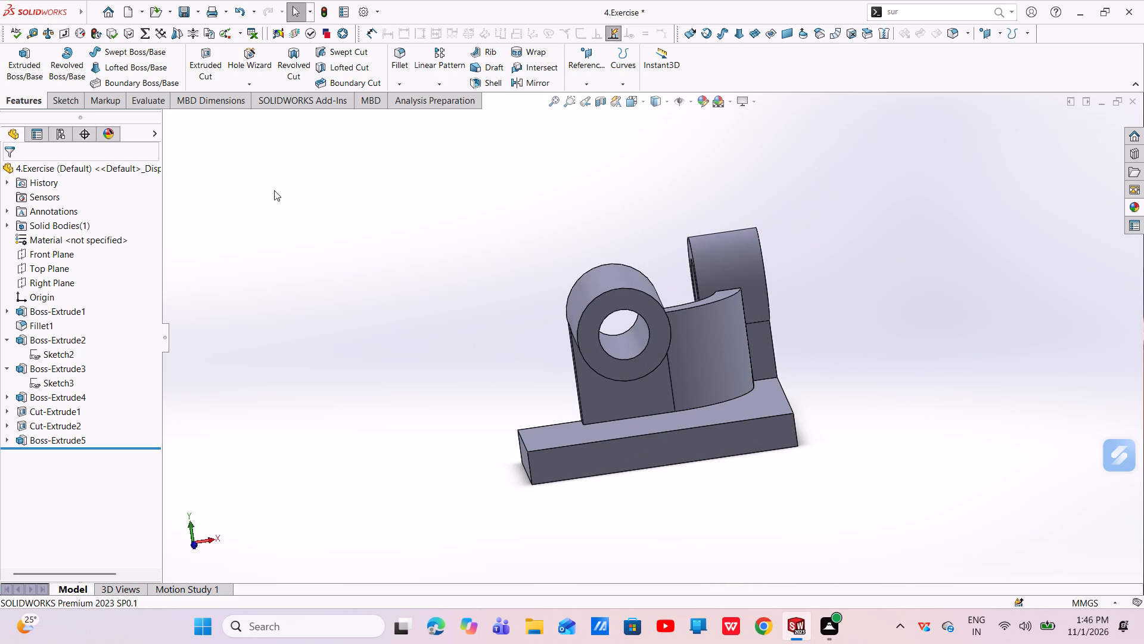
{"action": "left_click", "coordinate": [73, 100]}
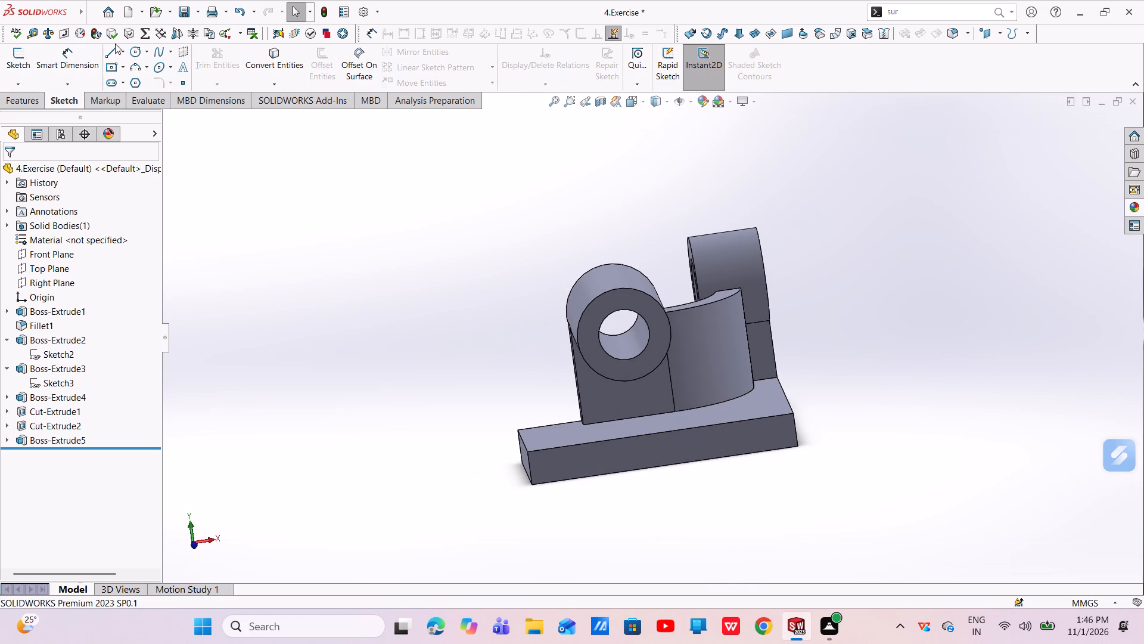
{"action": "left_click", "coordinate": [115, 49]}
{"action": "left_click", "coordinate": [636, 363]}
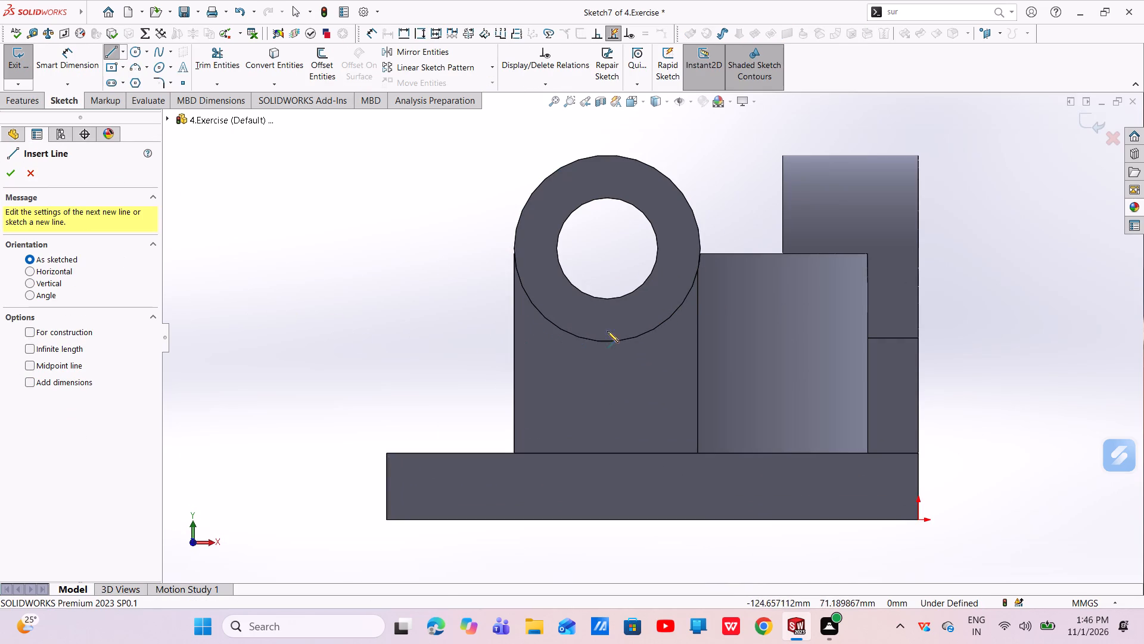
{"action": "left_click", "coordinate": [608, 342]}
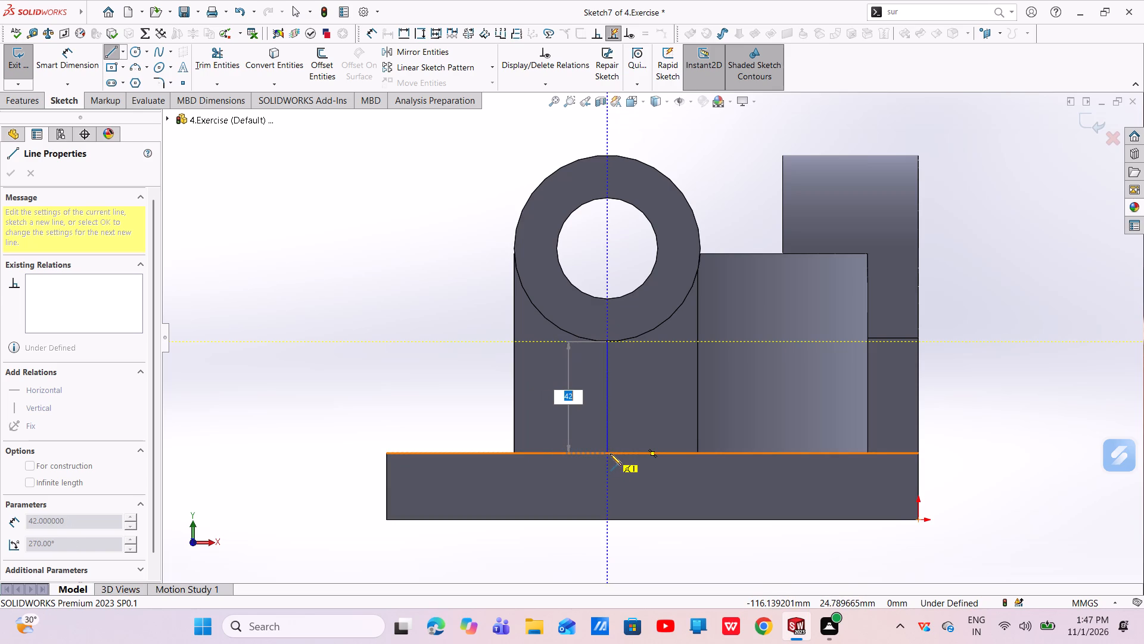
{"action": "left_click", "coordinate": [608, 454]}
{"action": "right_click", "coordinate": [608, 454]}
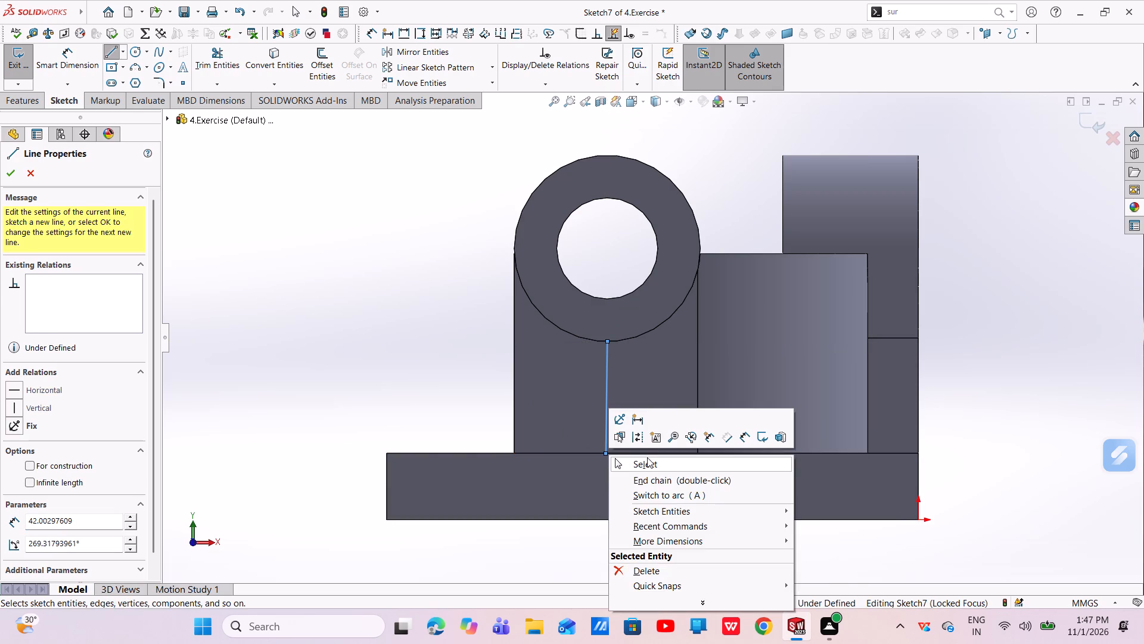
{"action": "left_click", "coordinate": [647, 459]}
{"action": "left_click", "coordinate": [605, 397]}
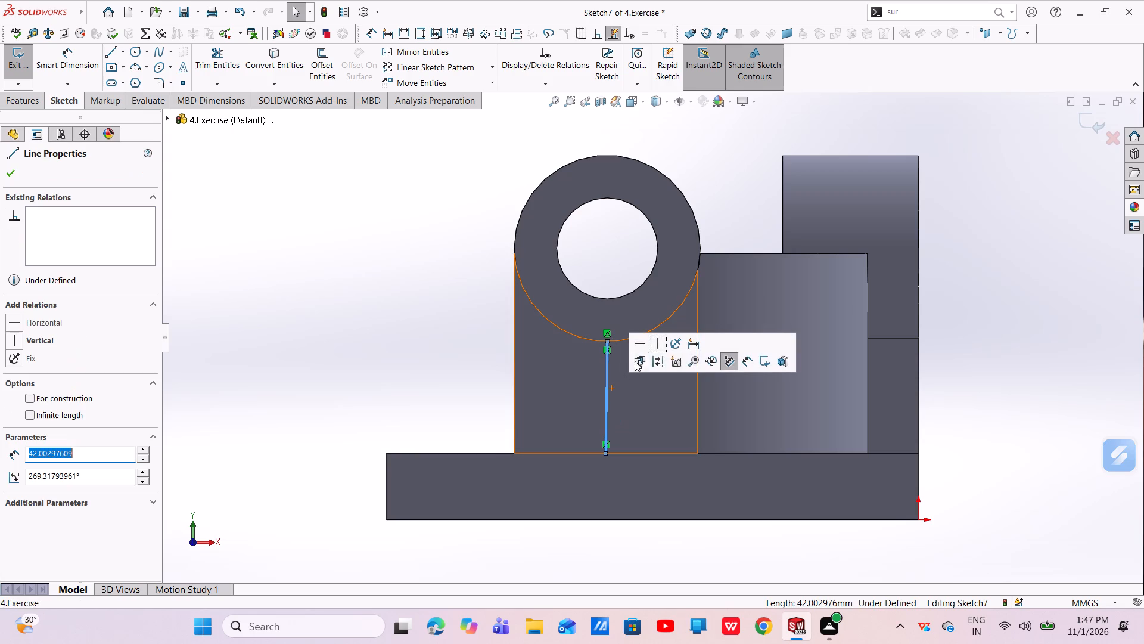
{"action": "left_click", "coordinate": [661, 345]}
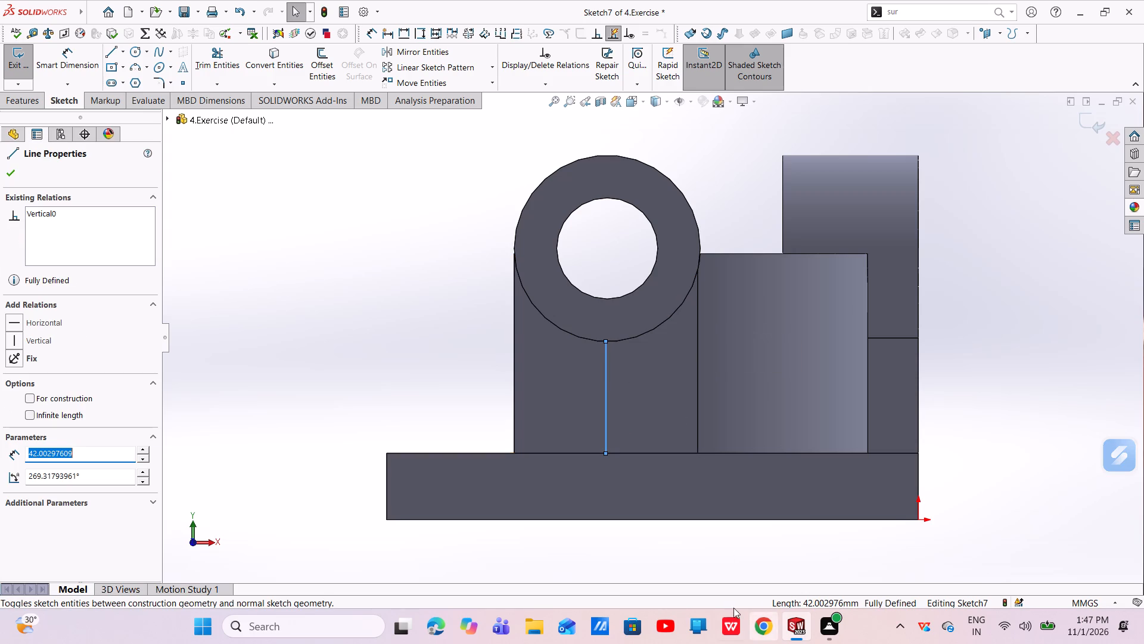
{"action": "key", "text": "Escape"}
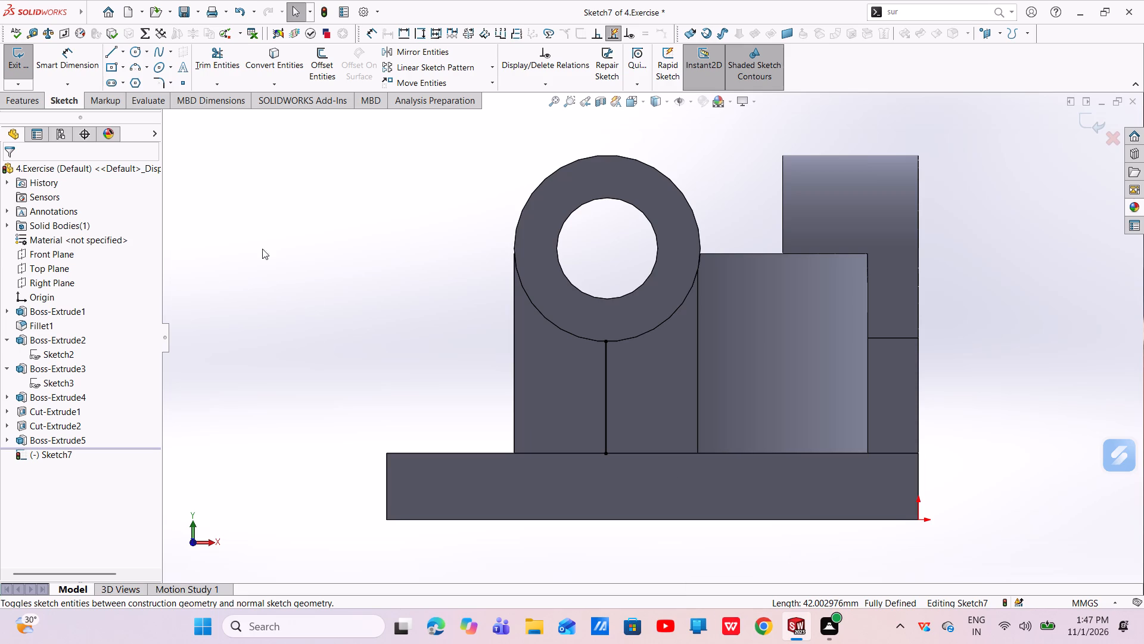
Offset the vertical centre line 9.5 mm to each side, with dimensions added.
{"action": "left_click", "coordinate": [321, 53]}
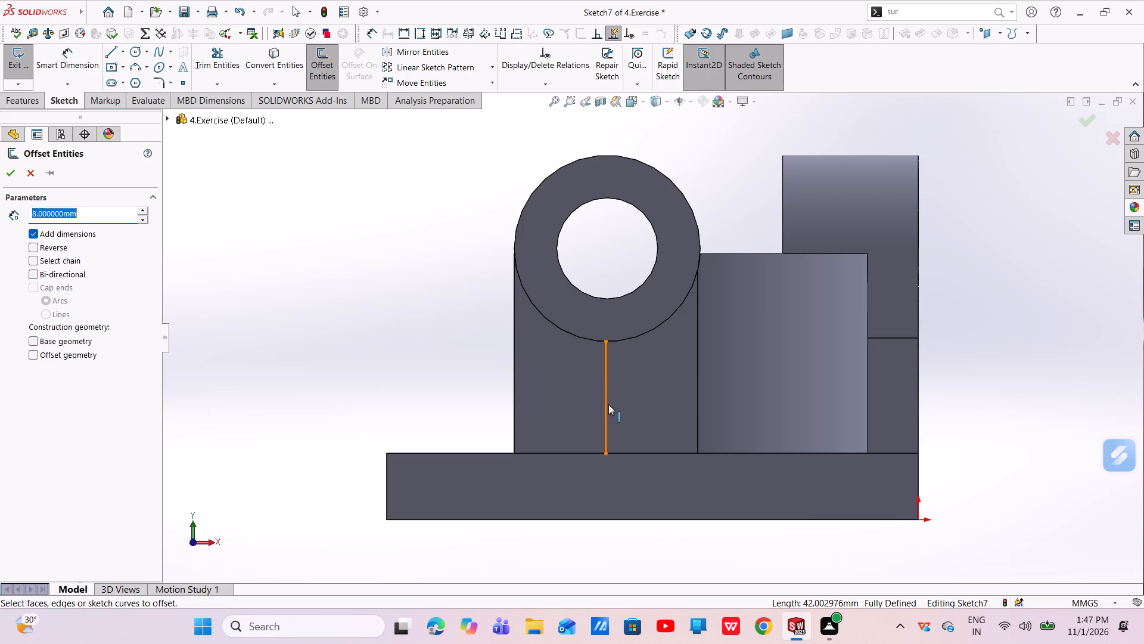
{"action": "key", "text": "BackSpace"}
{"action": "key", "text": "9"}
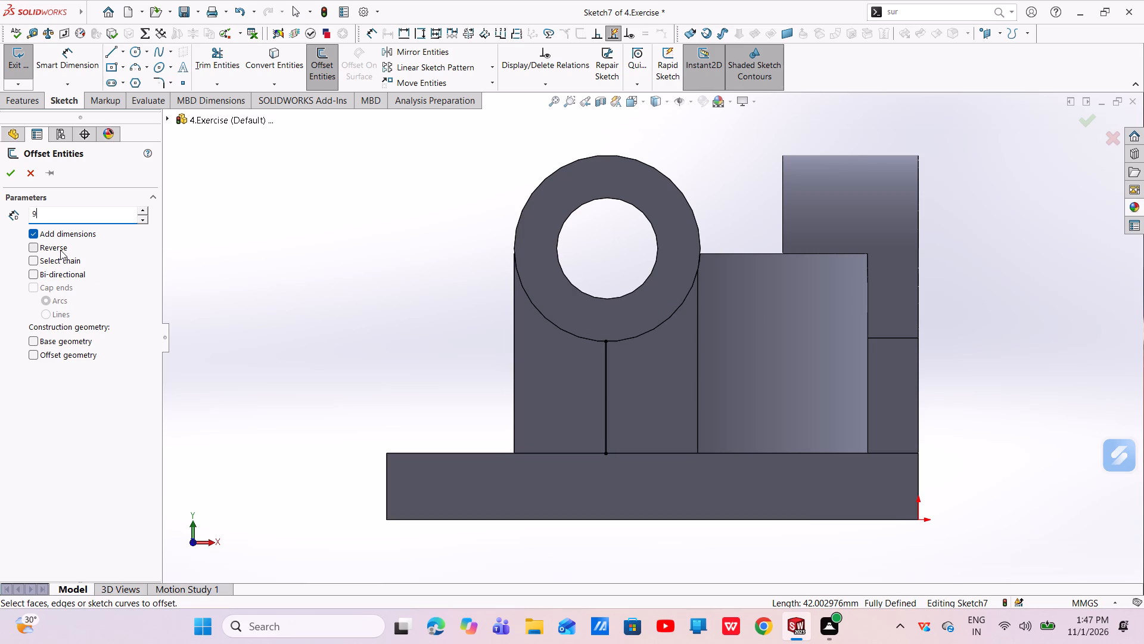
{"action": "type", "text": ".5"}
{"action": "key", "text": "Return"}
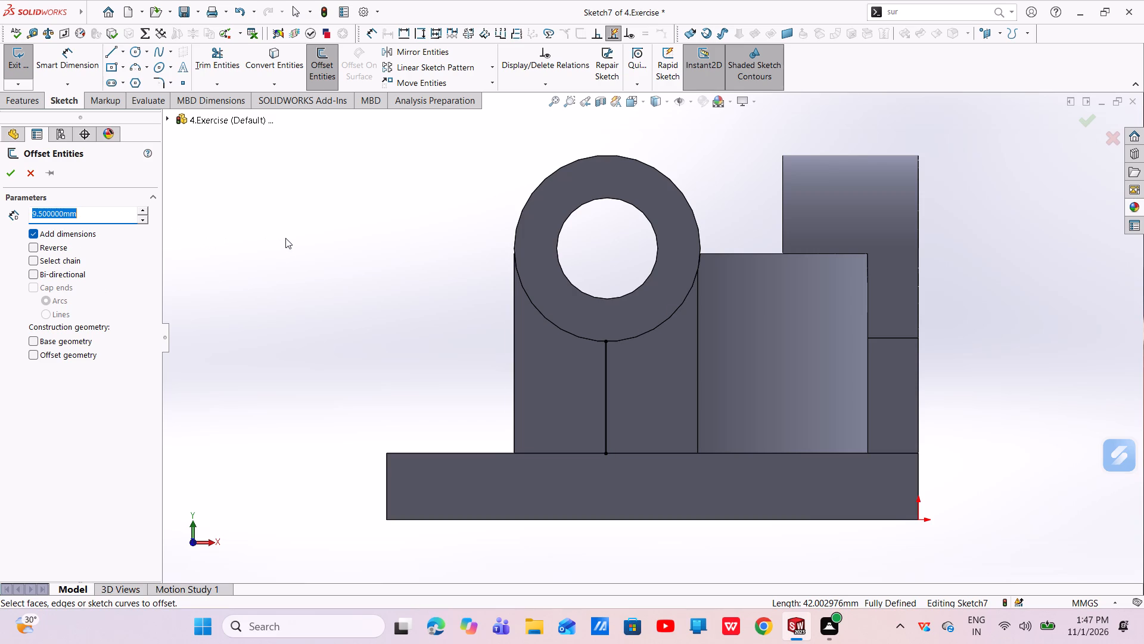
{"action": "left_click", "coordinate": [605, 382]}
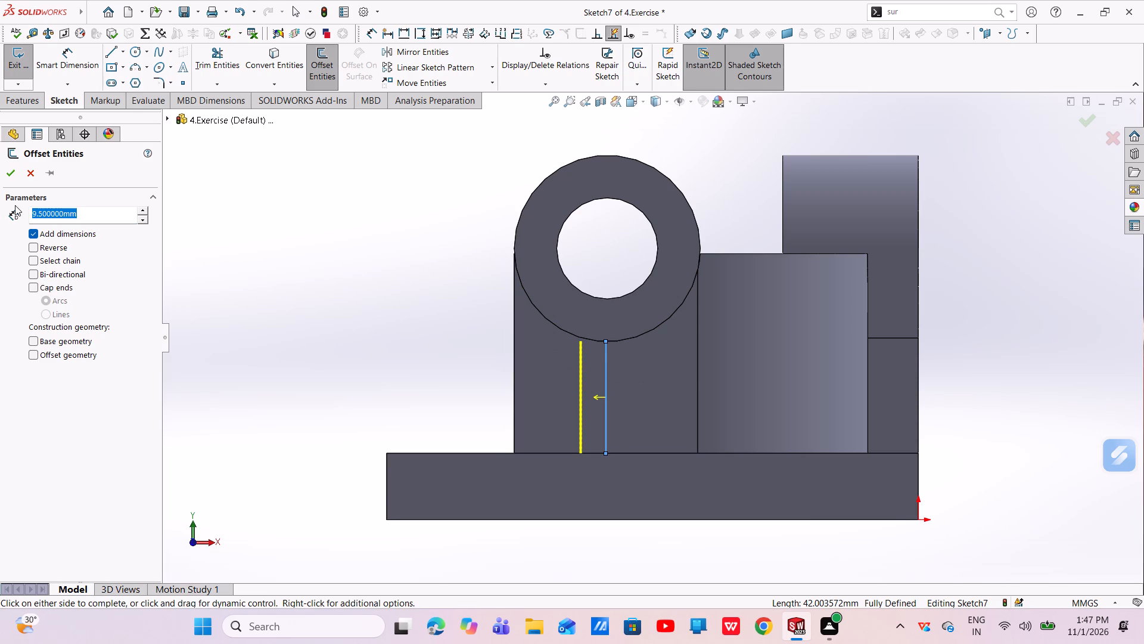
{"action": "left_click", "coordinate": [35, 248]}
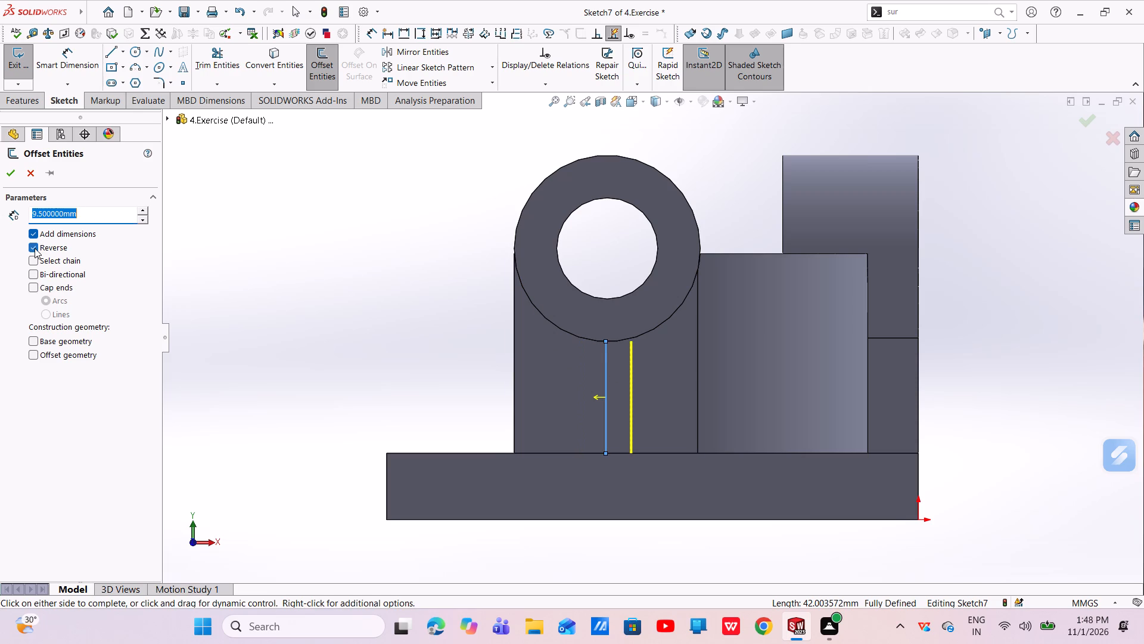
{"action": "right_click", "coordinate": [348, 323]}
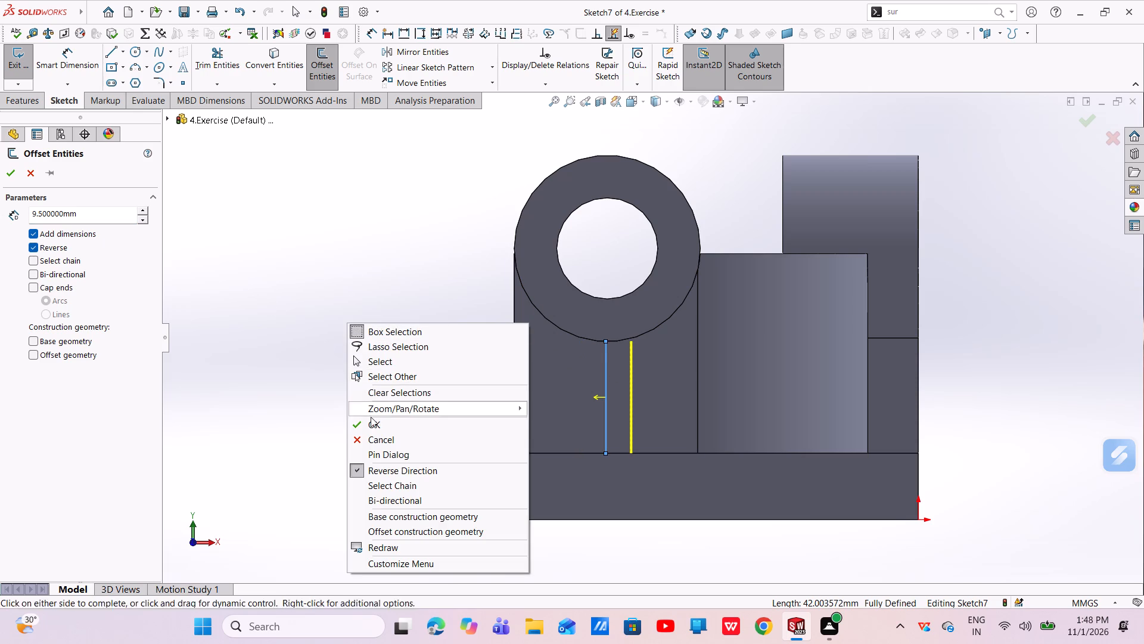
{"action": "left_click", "coordinate": [374, 426]}
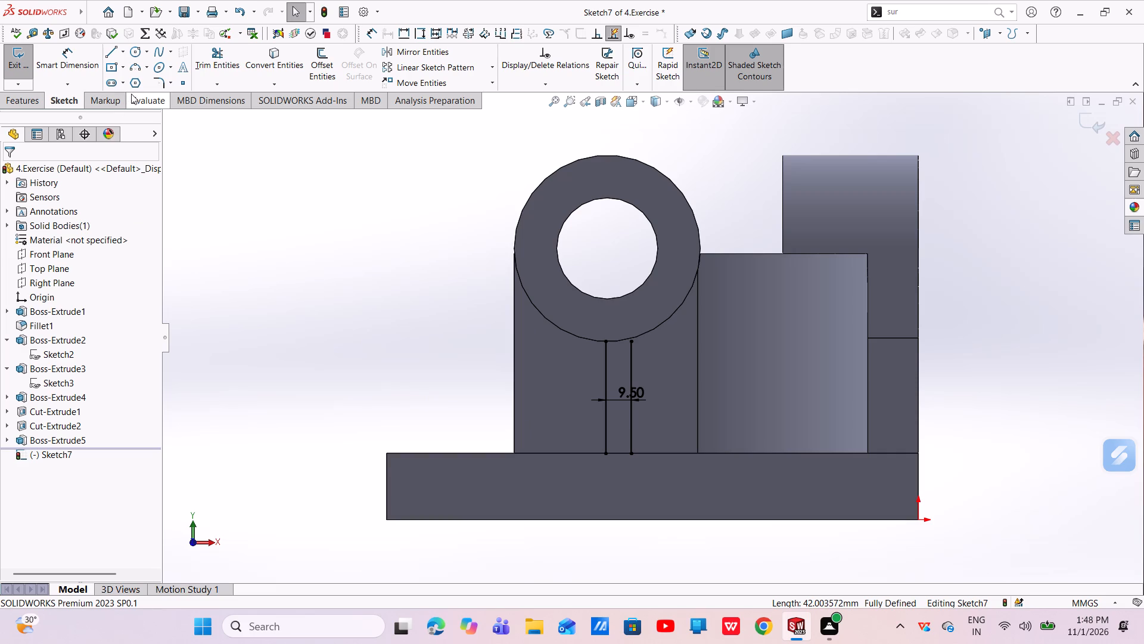
{"action": "left_click", "coordinate": [327, 65]}
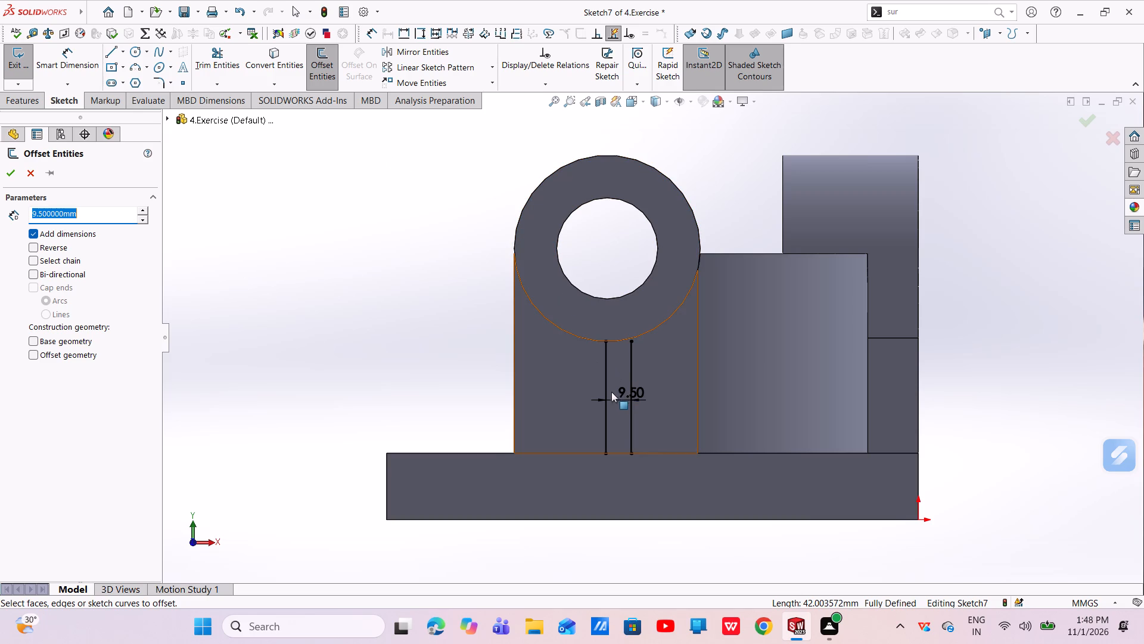
{"action": "left_click", "coordinate": [605, 376]}
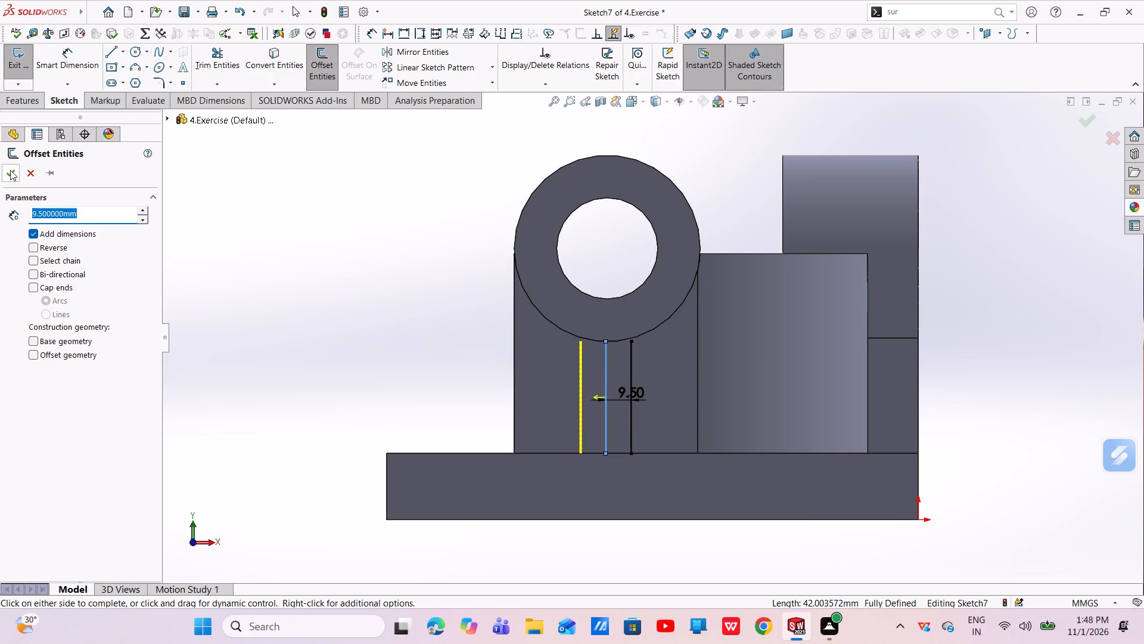
{"action": "left_click", "coordinate": [10, 169]}
Join the lower ends of the two offset lines with a 19 mm horizontal line along the plate's top edge.
{"action": "scroll", "coordinate": [673, 373], "scroll_direction": "down", "scroll_amount": 4}
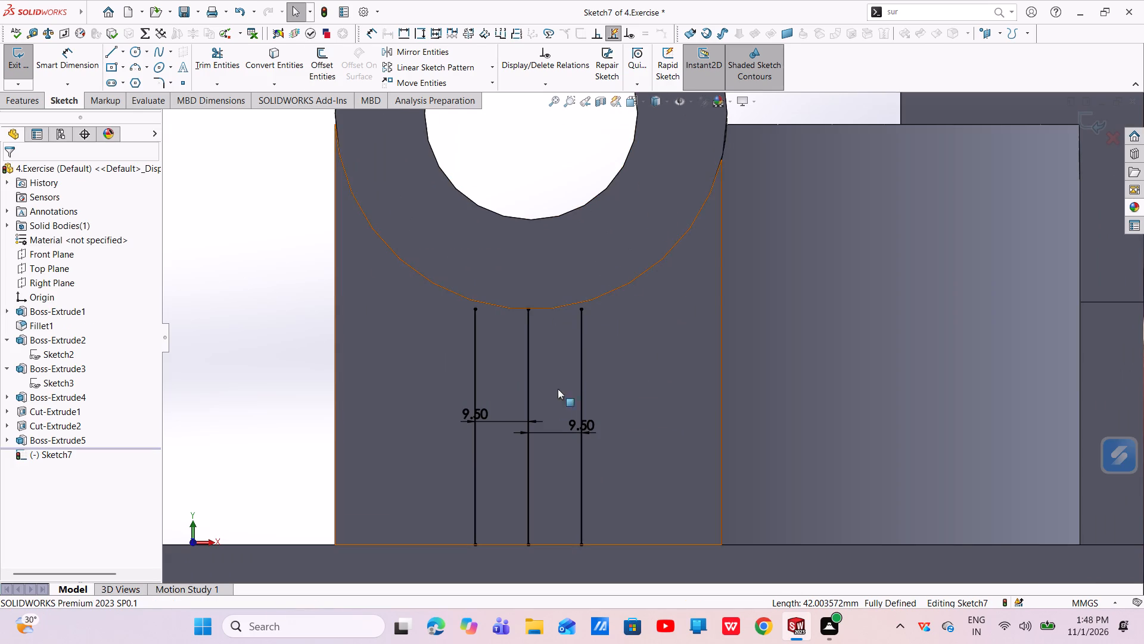
{"action": "scroll", "coordinate": [546, 429], "scroll_direction": "up", "scroll_amount": 2}
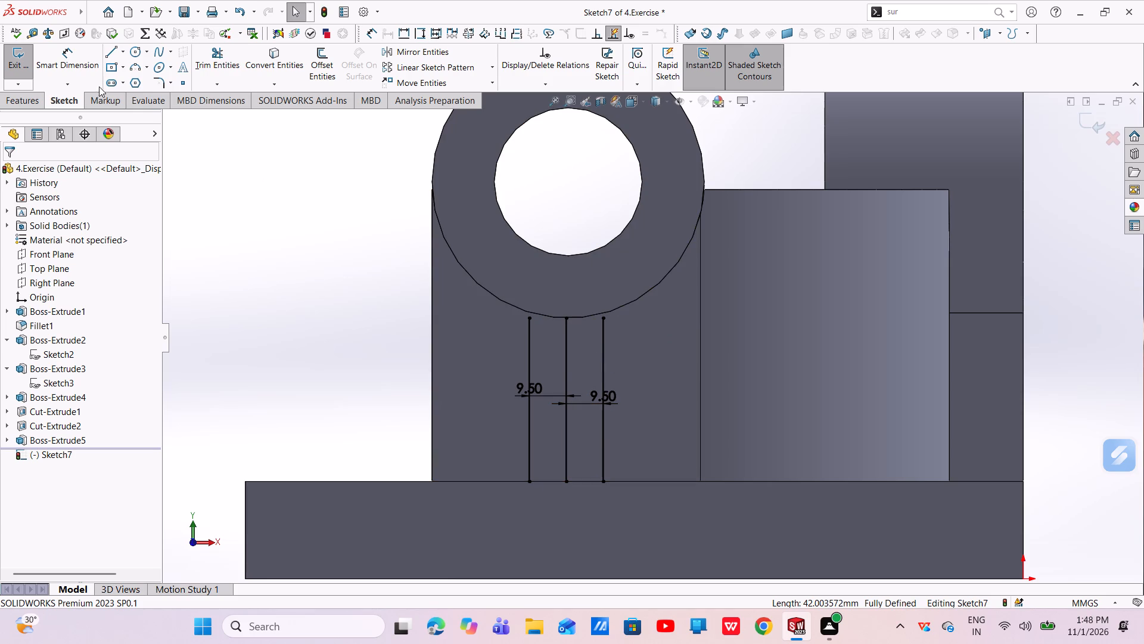
{"action": "left_click", "coordinate": [110, 55]}
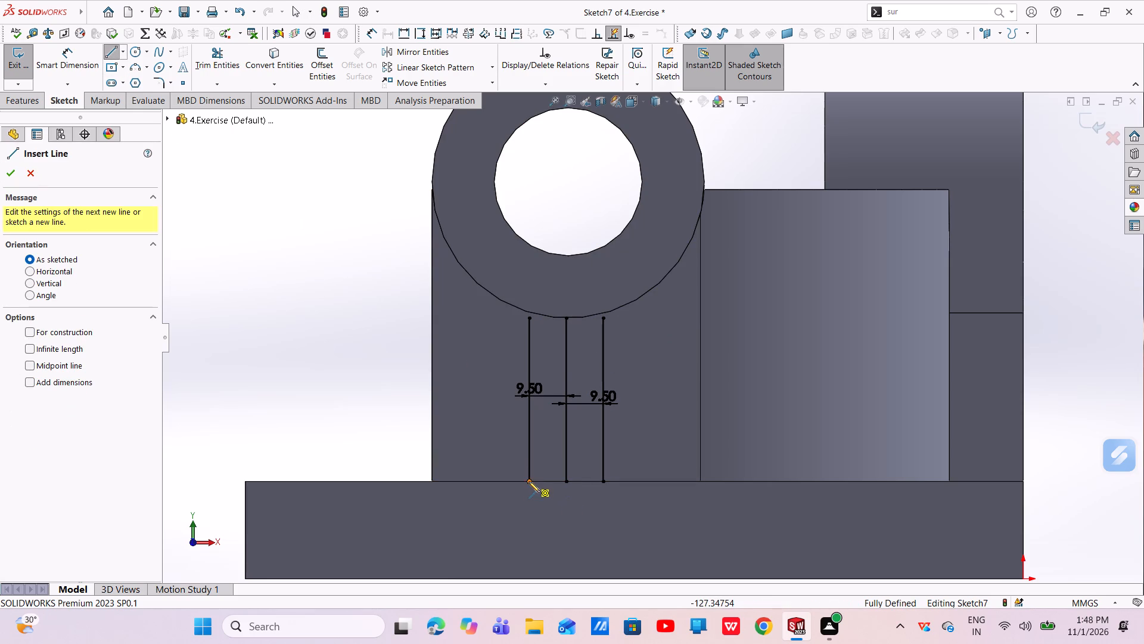
{"action": "left_click", "coordinate": [529, 482]}
{"action": "left_click", "coordinate": [603, 482]}
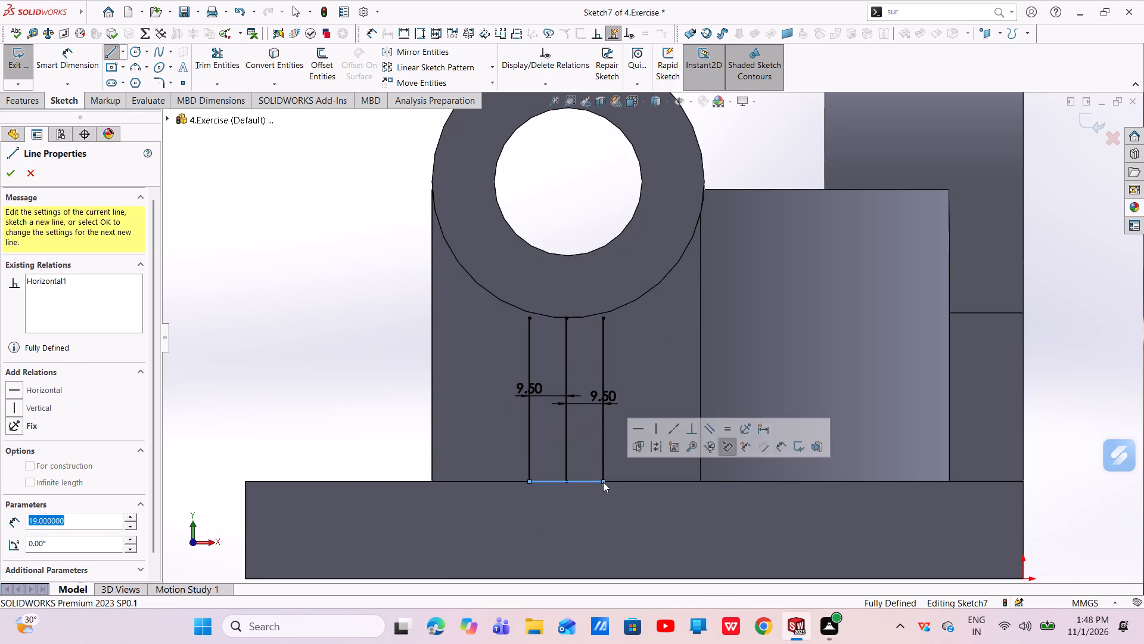
{"action": "right_click", "coordinate": [603, 482]}
{"action": "left_click", "coordinate": [623, 485]}
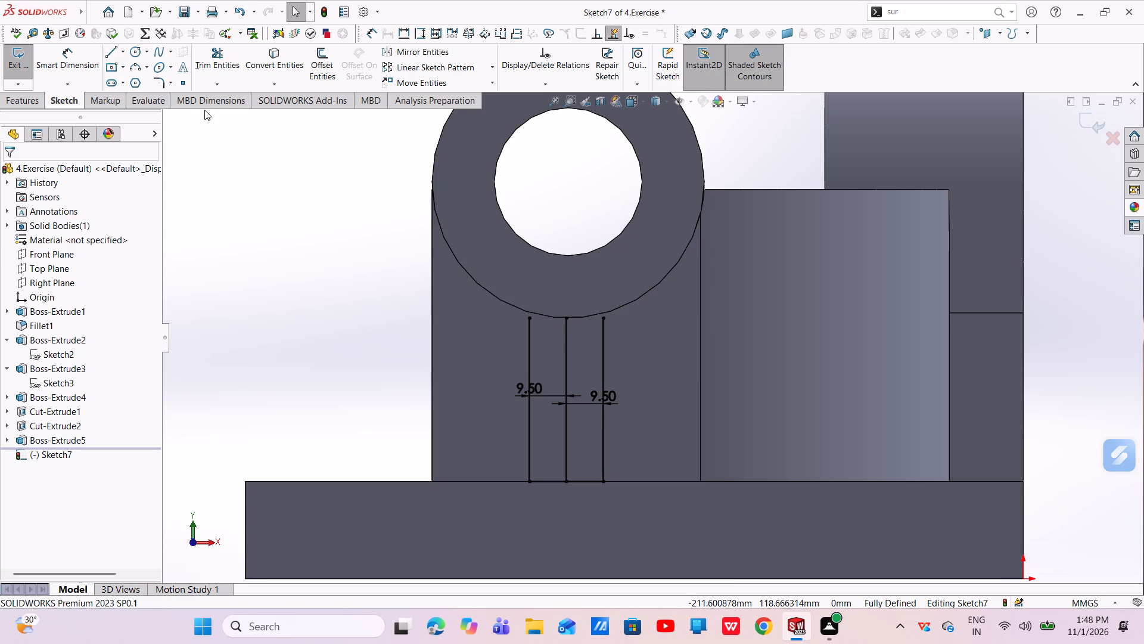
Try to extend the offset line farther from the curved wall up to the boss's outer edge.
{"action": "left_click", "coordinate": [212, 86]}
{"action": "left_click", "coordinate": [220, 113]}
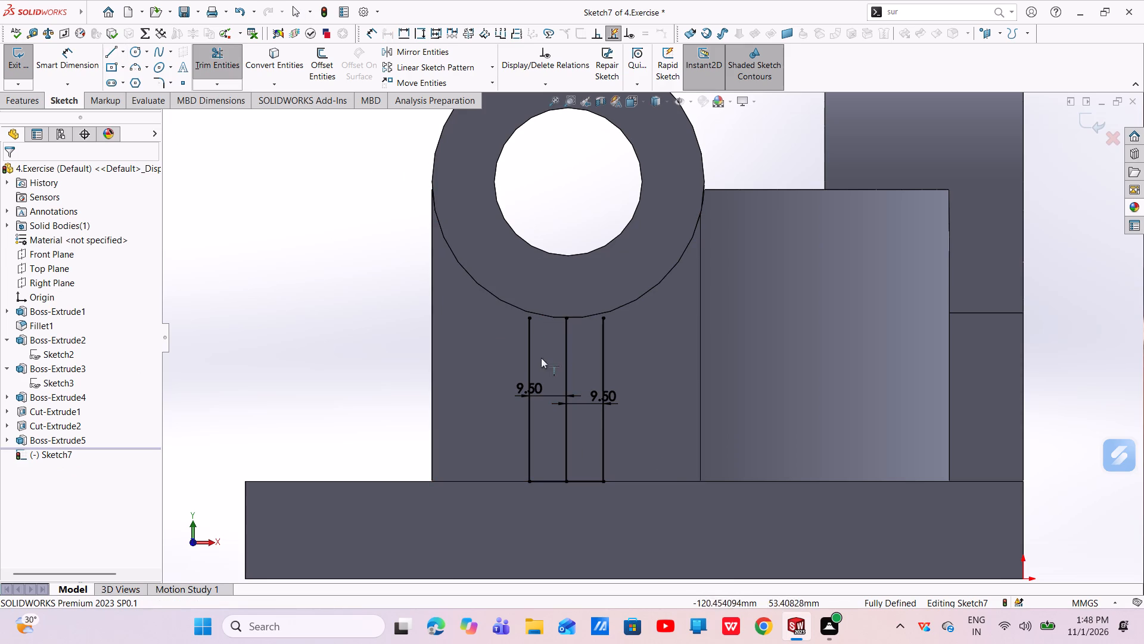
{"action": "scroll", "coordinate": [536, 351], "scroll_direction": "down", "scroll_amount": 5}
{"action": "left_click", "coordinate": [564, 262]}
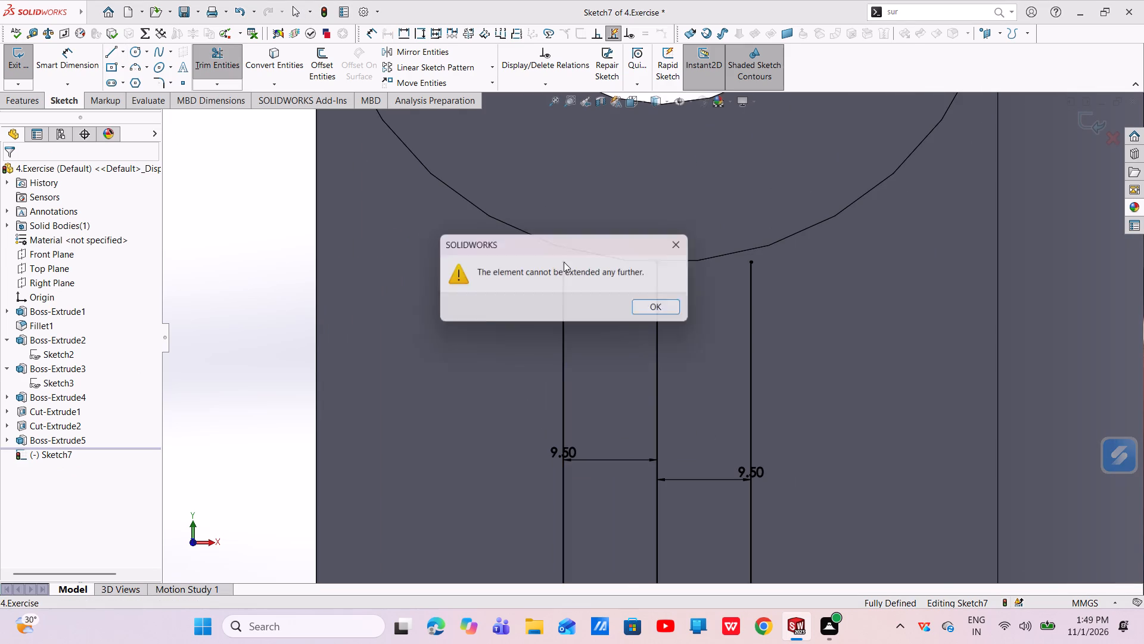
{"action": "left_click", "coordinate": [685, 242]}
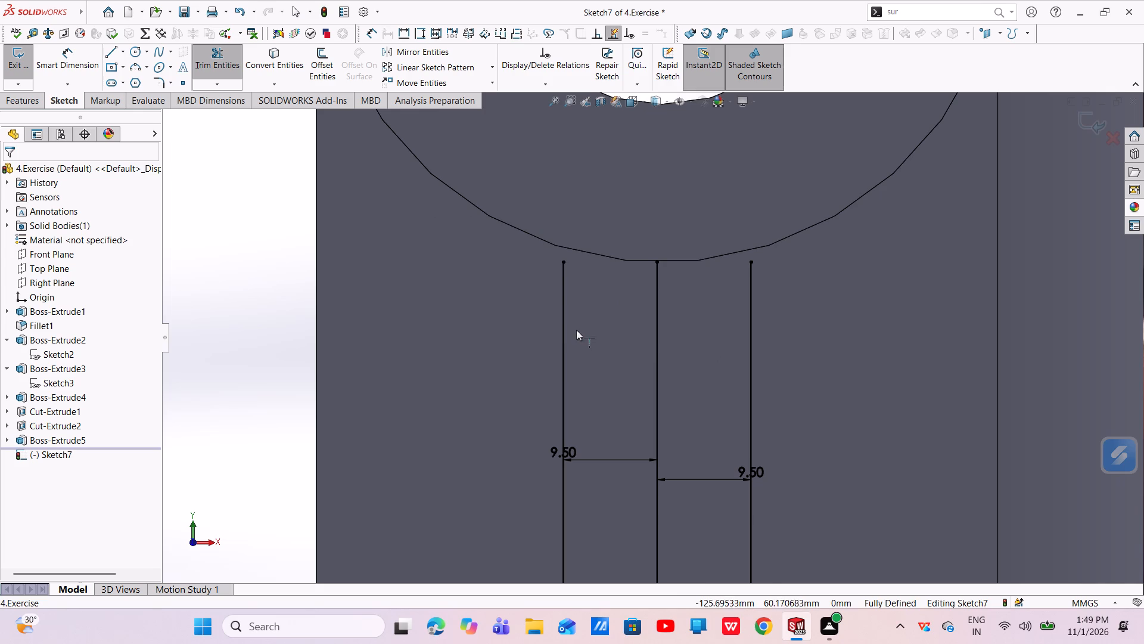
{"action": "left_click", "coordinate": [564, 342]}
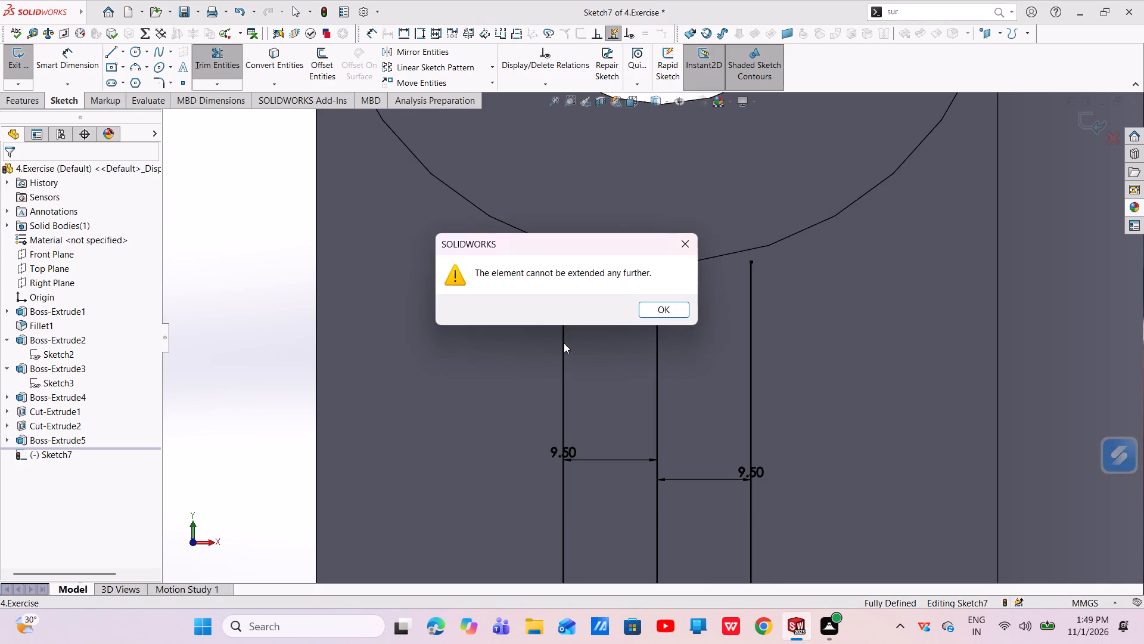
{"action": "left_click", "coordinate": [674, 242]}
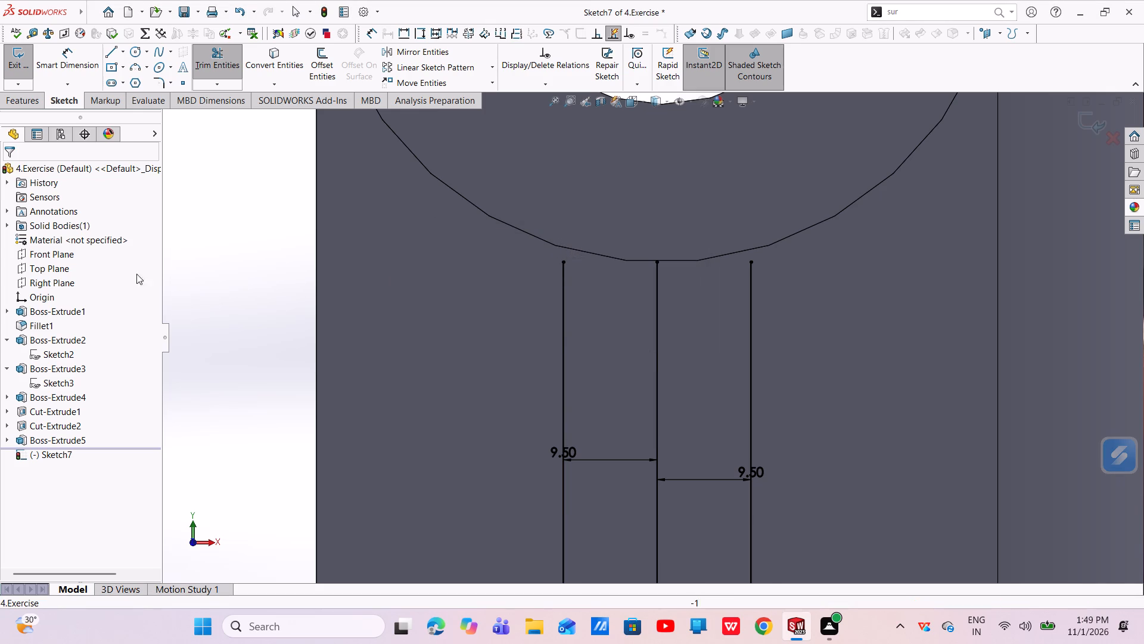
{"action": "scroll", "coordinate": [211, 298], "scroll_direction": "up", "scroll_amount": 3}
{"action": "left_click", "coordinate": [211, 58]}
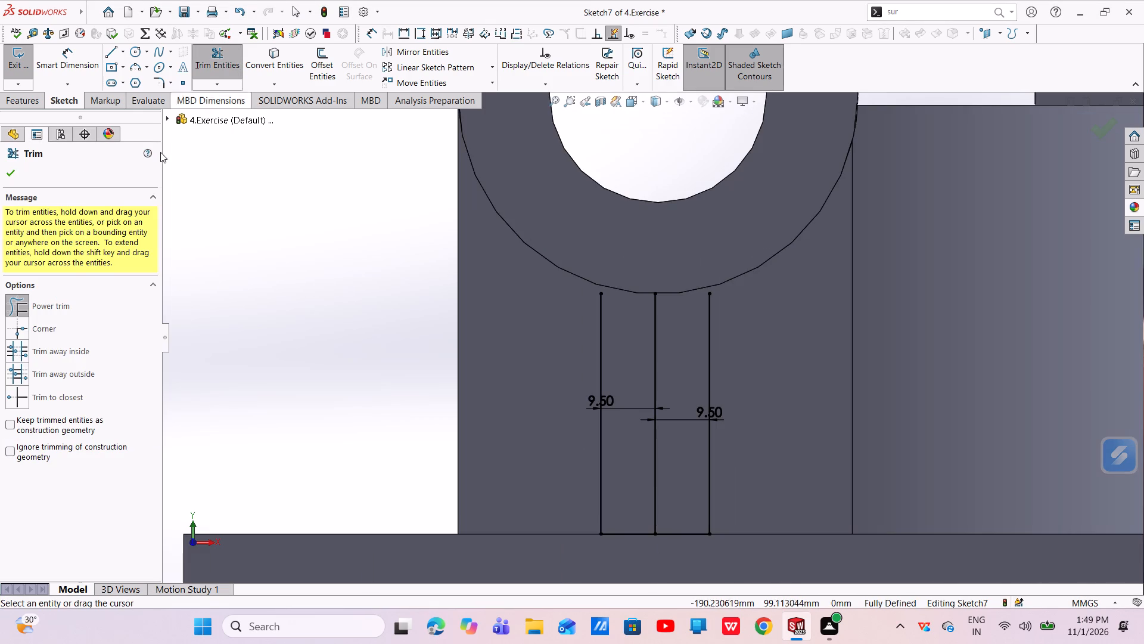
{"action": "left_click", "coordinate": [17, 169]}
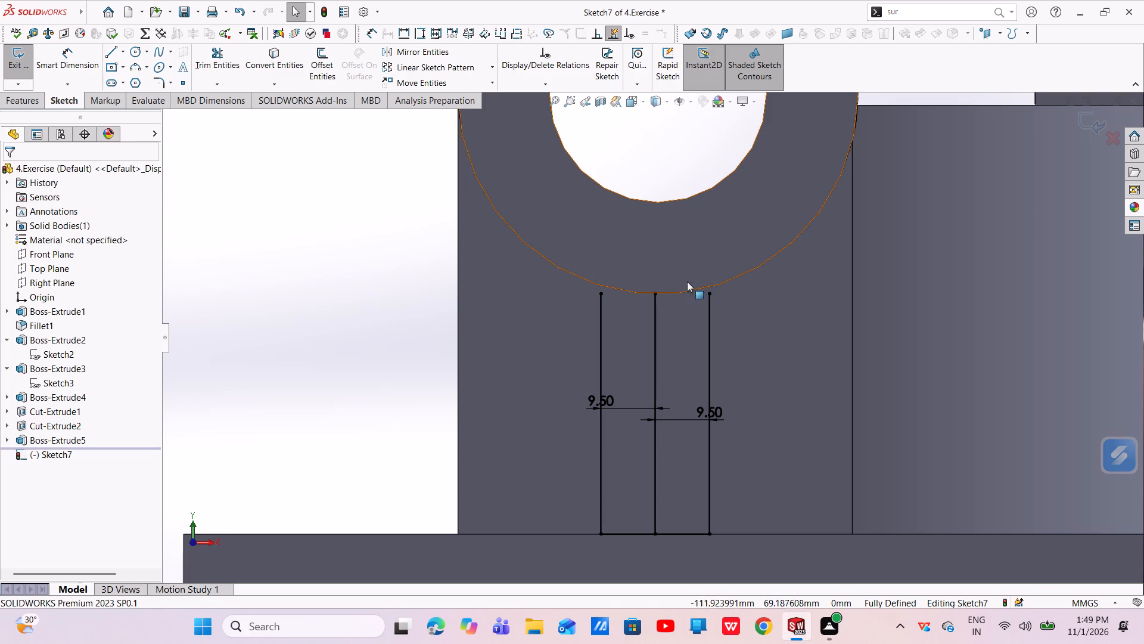
Convert the front-facing boss's outer circular edge into the sketch.
{"action": "left_click", "coordinate": [709, 286]}
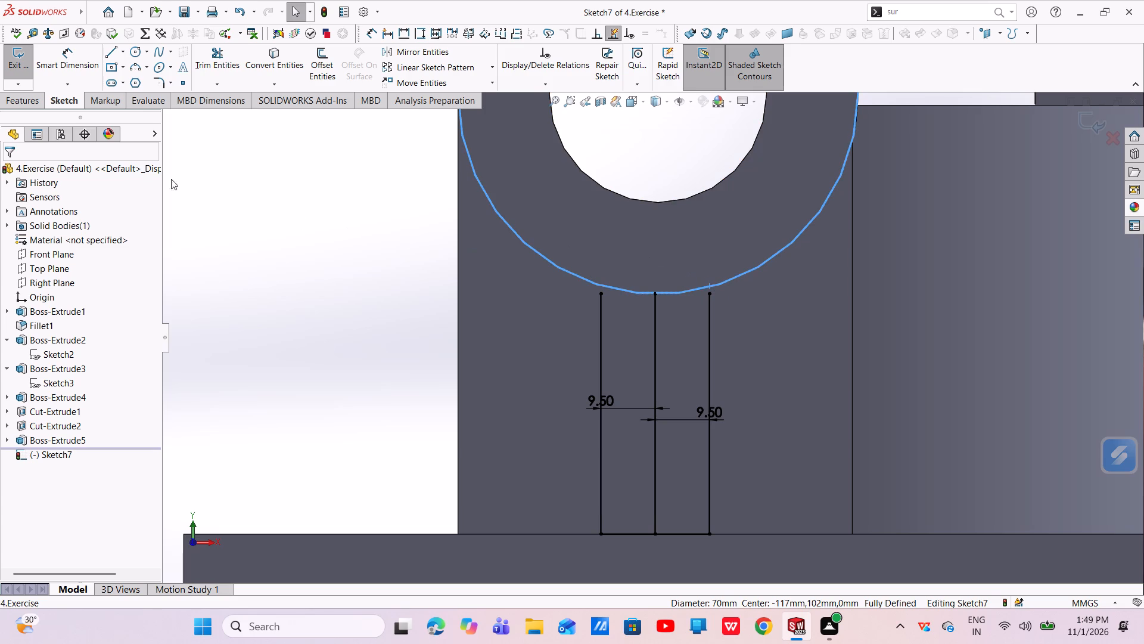
{"action": "left_click", "coordinate": [265, 52]}
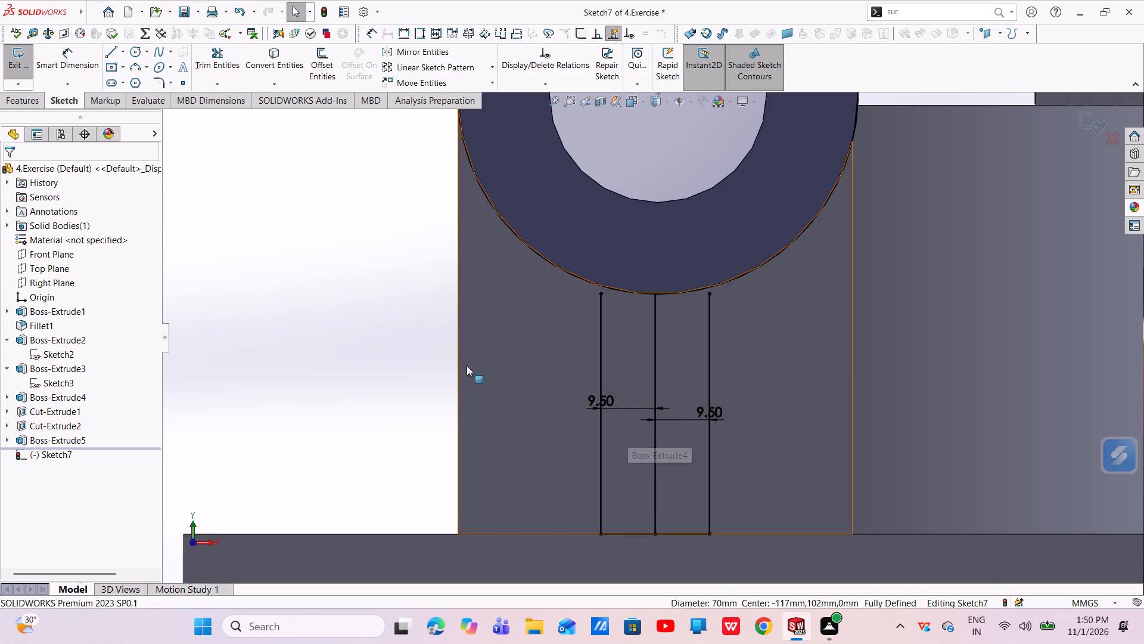
Extend both offset lines up to the converted boss circle.
{"action": "left_click", "coordinate": [220, 84]}
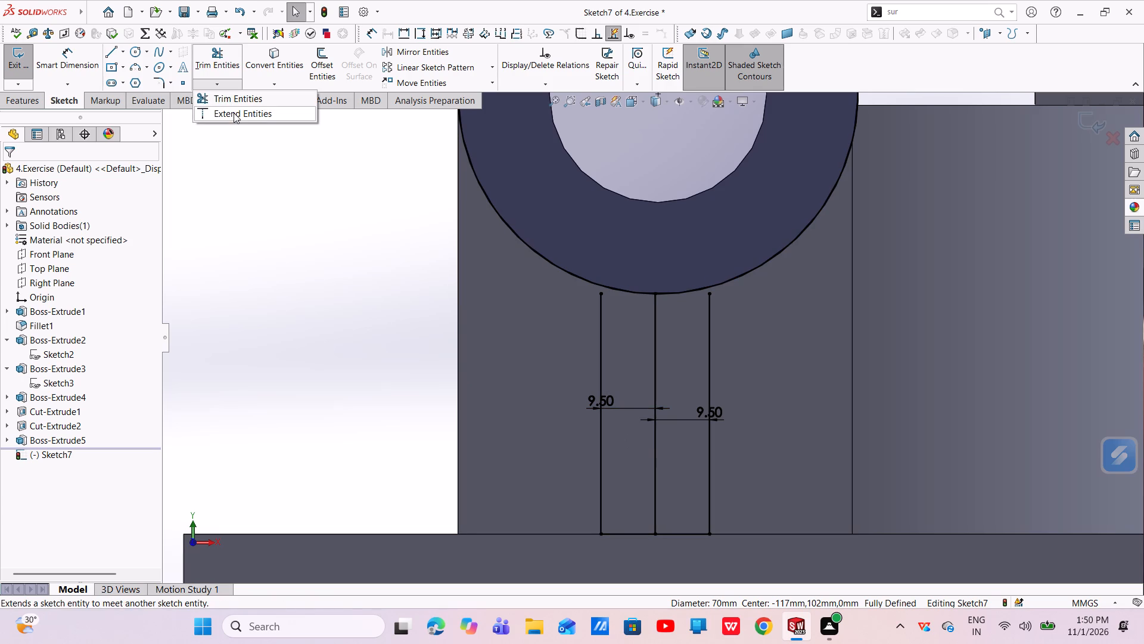
{"action": "left_click", "coordinate": [234, 113]}
{"action": "left_click", "coordinate": [601, 329]}
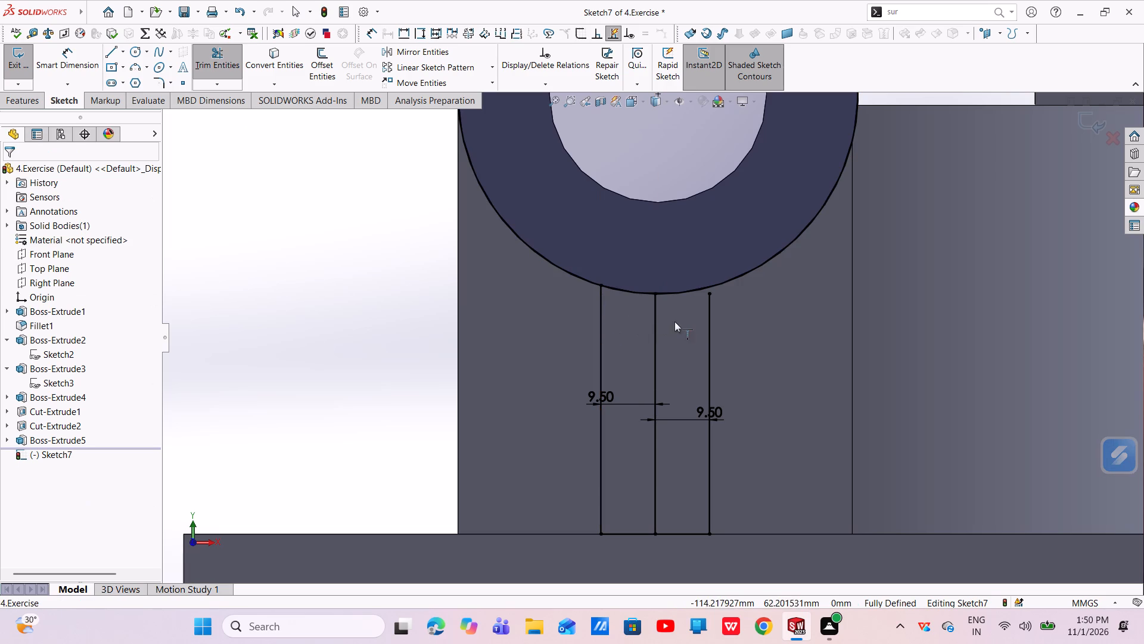
{"action": "left_click", "coordinate": [708, 344]}
{"action": "right_click", "coordinate": [730, 323]}
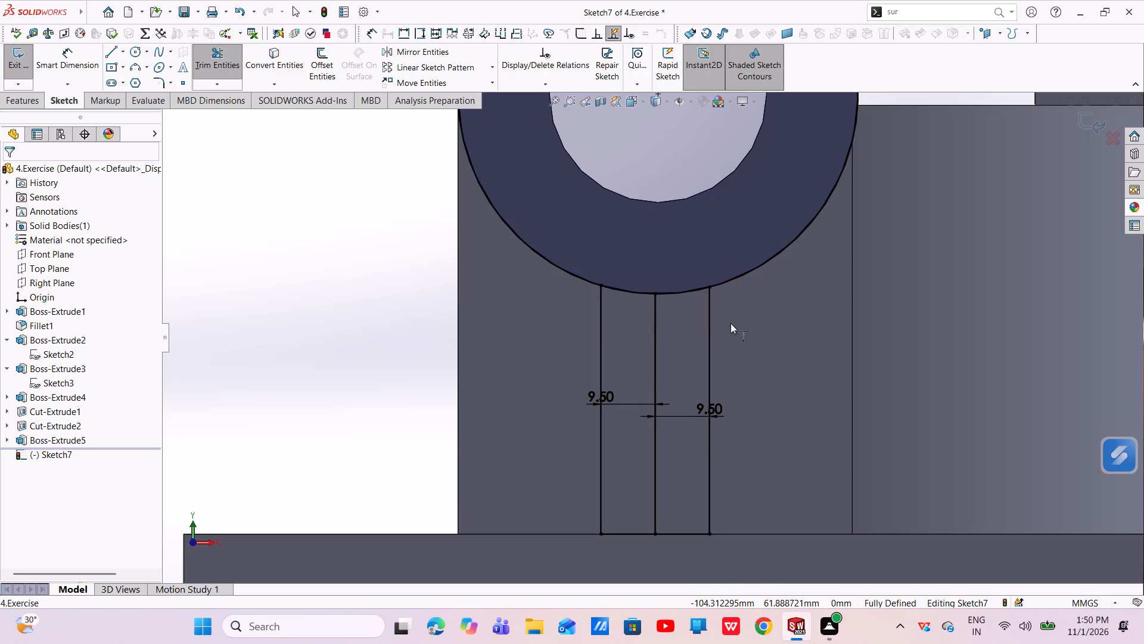
{"action": "left_click", "coordinate": [752, 360]}
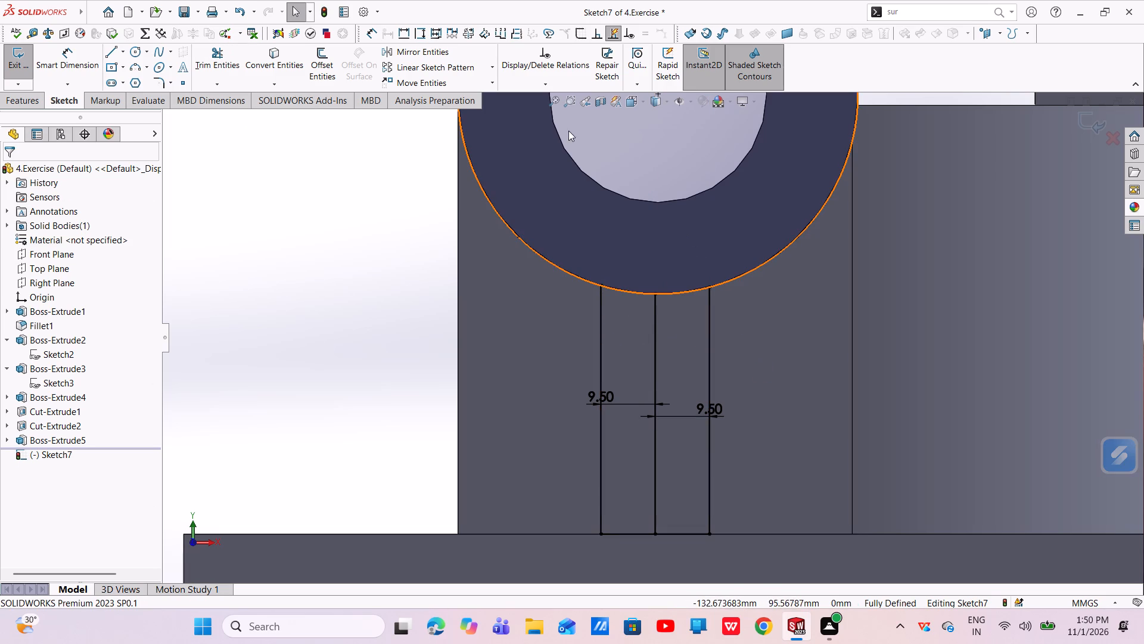
Trim the converted boss circle down to the short arc between the two offset lines.
{"action": "left_click_drag", "start_coordinate": [214, 61], "coordinate": [223, 63]}
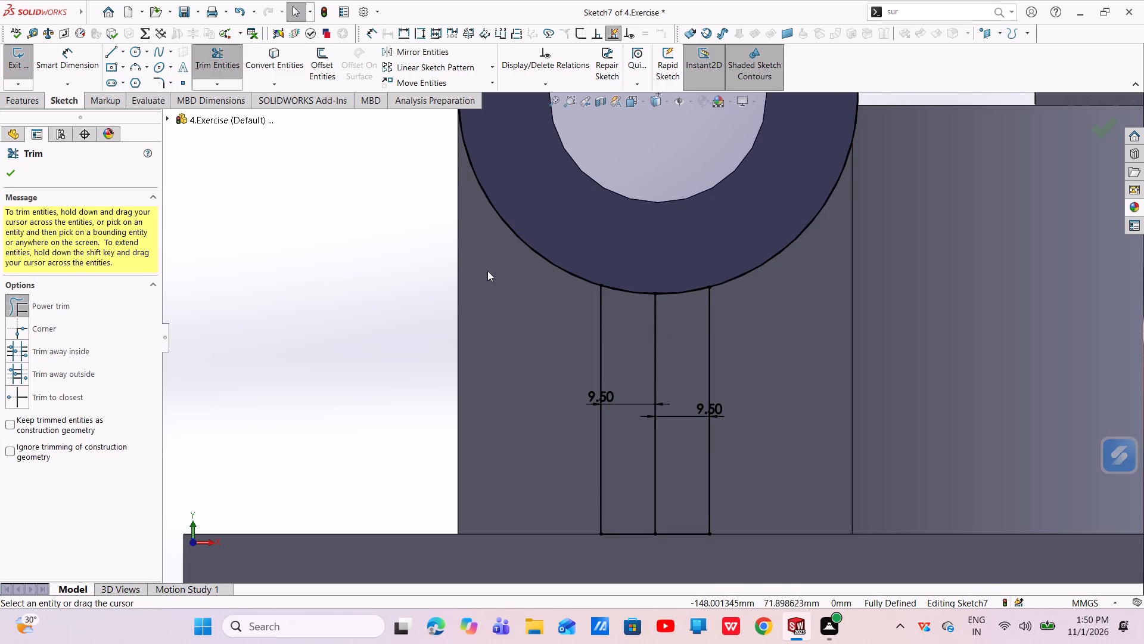
{"action": "left_click_drag", "start_coordinate": [493, 274], "coordinate": [517, 232]}
{"action": "left_click_drag", "start_coordinate": [816, 281], "coordinate": [769, 230]}
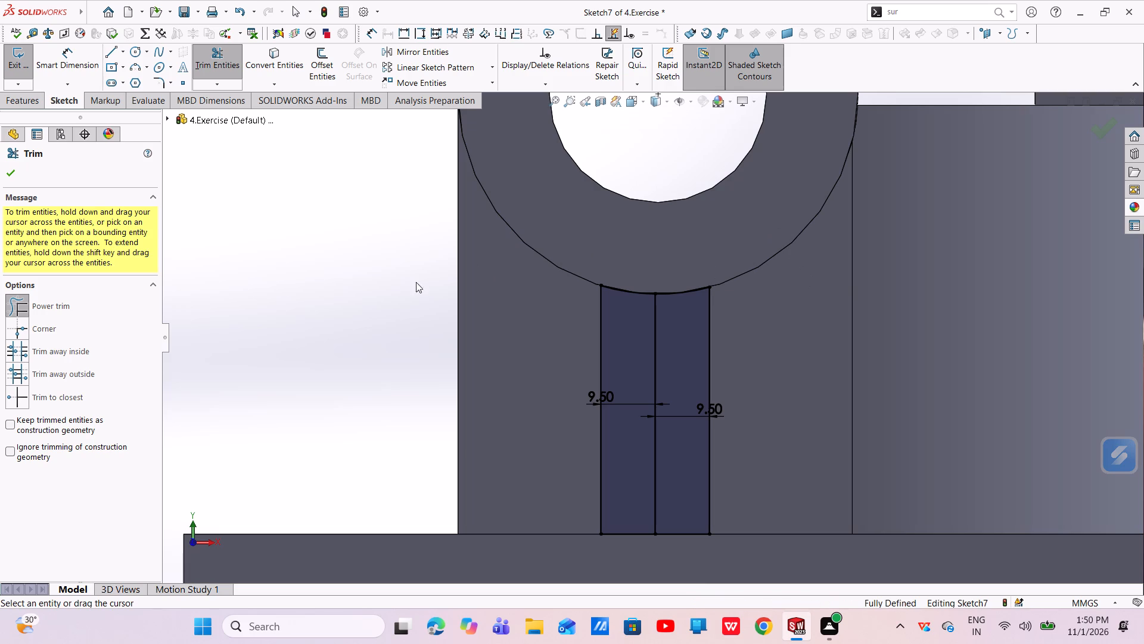
{"action": "right_click", "coordinate": [259, 293]}
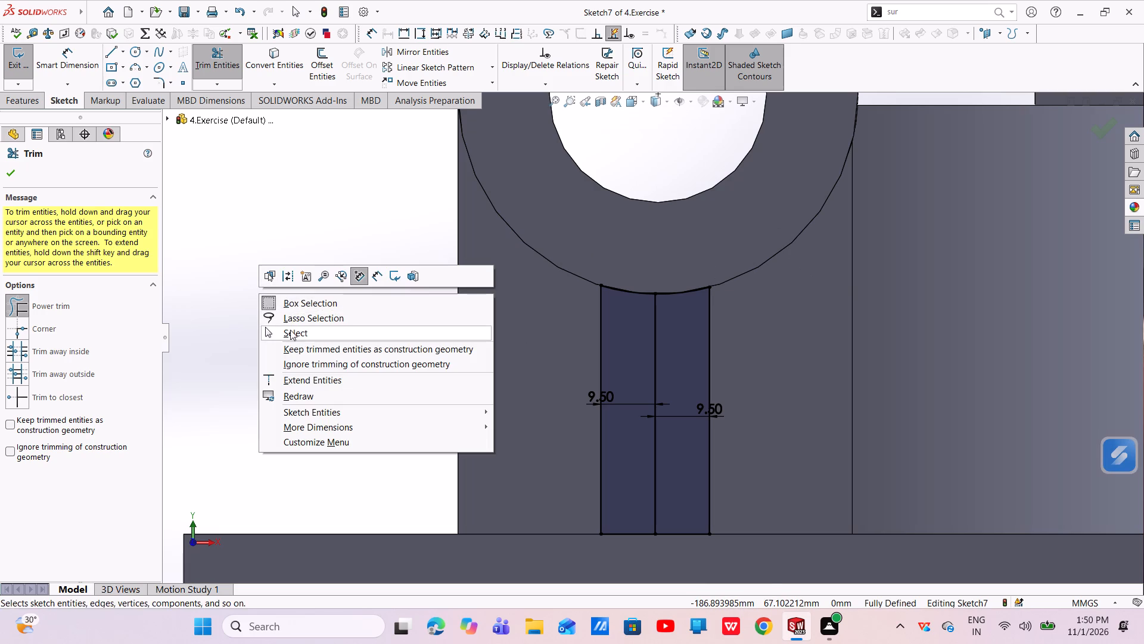
{"action": "left_click", "coordinate": [290, 330]}
Delete the vertical centre line between the two offset lines.
{"action": "left_click", "coordinate": [655, 335]}
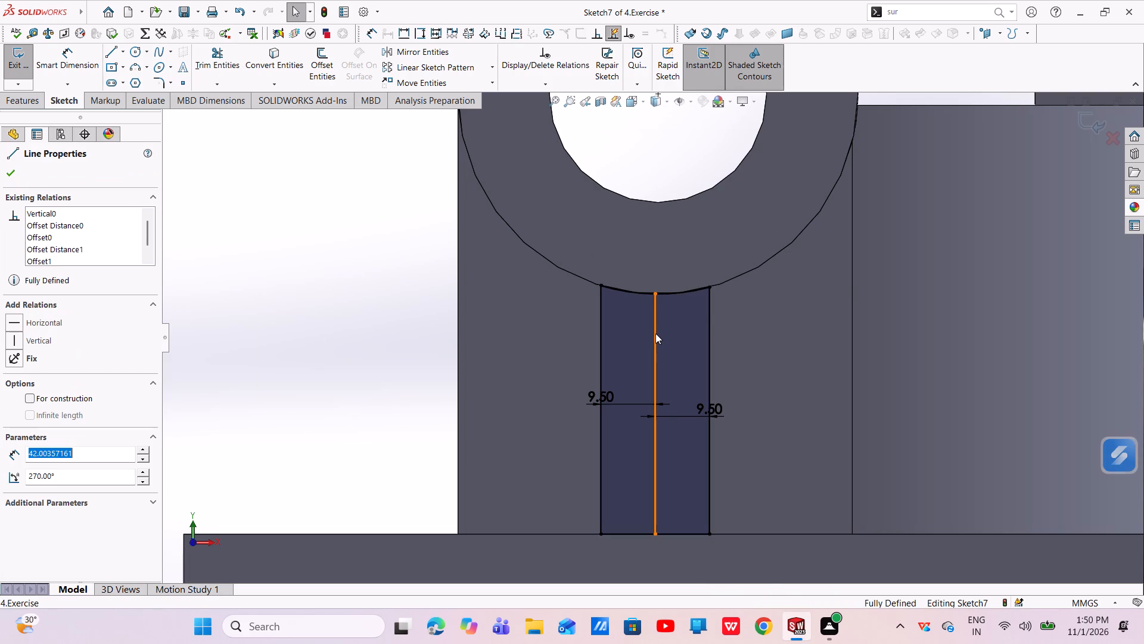
{"action": "right_click", "coordinate": [655, 333]}
{"action": "left_click", "coordinate": [691, 494]}
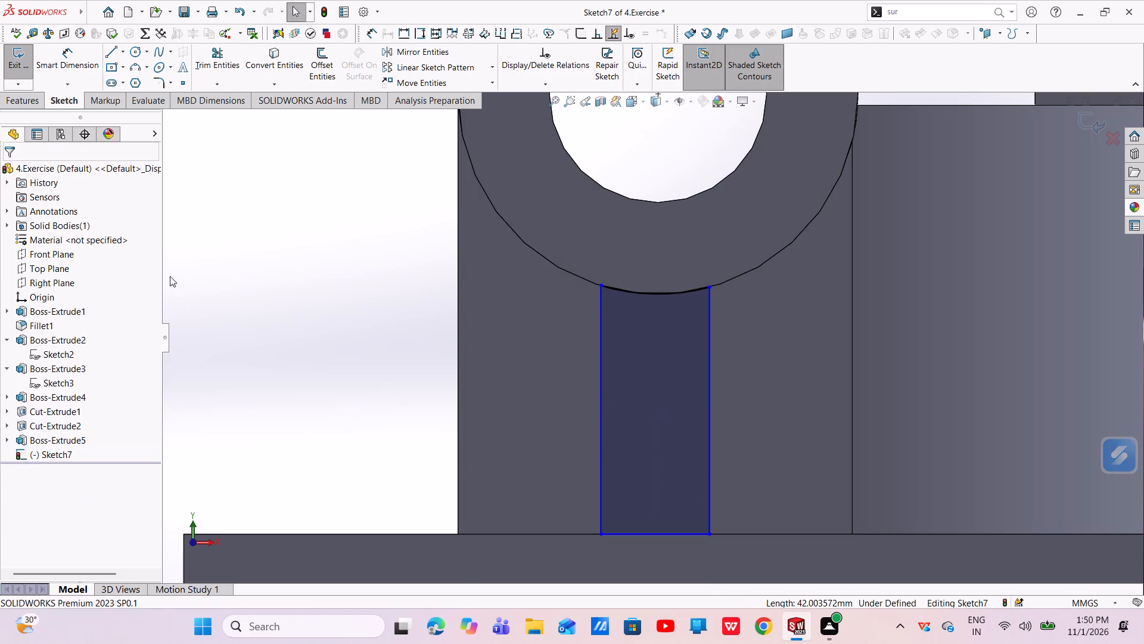
Extrude the support profile in the reversed direction, Up To Surface, ending on the flat wall face behind the front-facing boss.
{"action": "scroll", "coordinate": [603, 534], "scroll_direction": "down", "scroll_amount": 7}
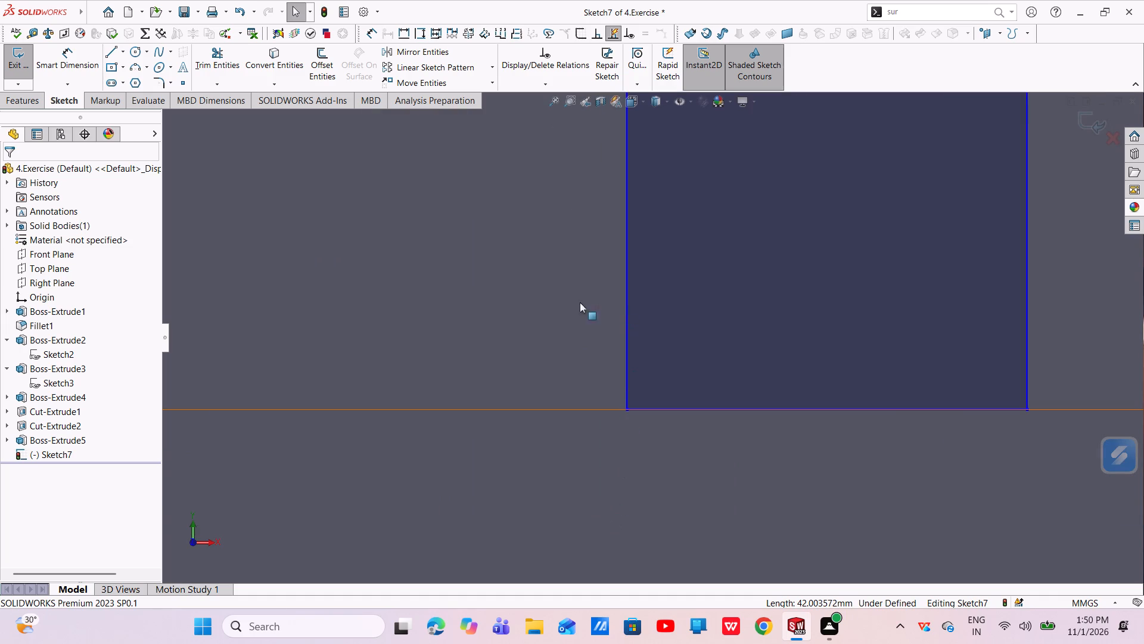
{"action": "scroll", "coordinate": [626, 402], "scroll_direction": "up", "scroll_amount": 1}
{"action": "scroll", "coordinate": [626, 402], "scroll_direction": "down", "scroll_amount": 2}
{"action": "scroll", "coordinate": [626, 402], "scroll_direction": "up", "scroll_amount": 12}
{"action": "scroll", "coordinate": [688, 290], "scroll_direction": "down", "scroll_amount": 4}
{"action": "scroll", "coordinate": [689, 278], "scroll_direction": "up", "scroll_amount": 2}
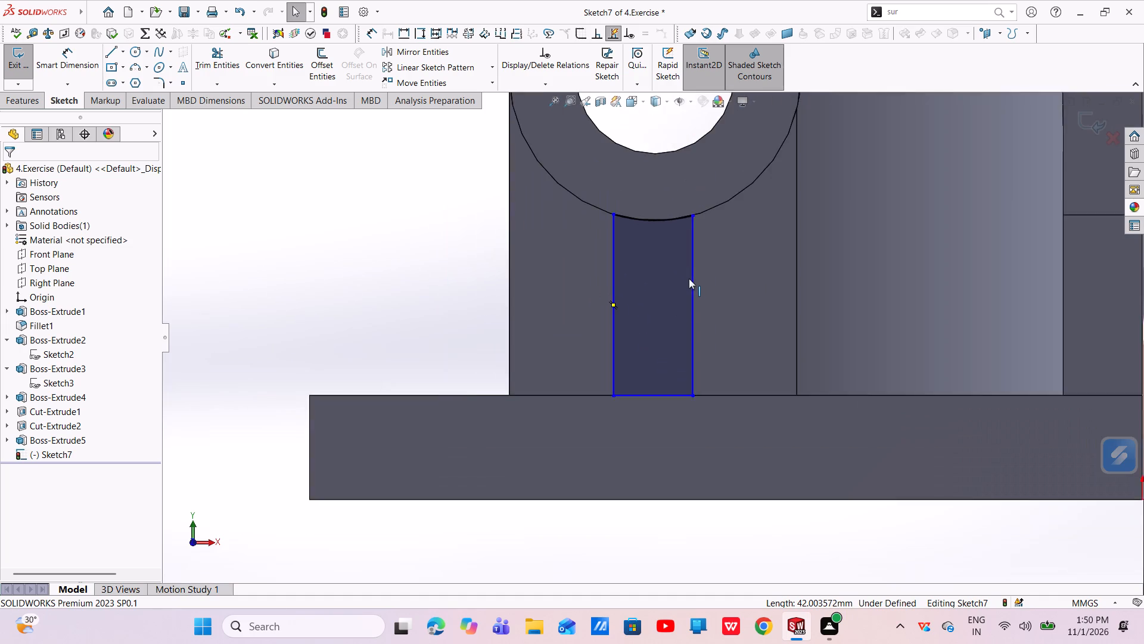
{"action": "scroll", "coordinate": [689, 283], "scroll_direction": "down", "scroll_amount": 1}
{"action": "scroll", "coordinate": [689, 283], "scroll_direction": "up", "scroll_amount": 1}
{"action": "scroll", "coordinate": [689, 283], "scroll_direction": "down", "scroll_amount": 1}
{"action": "left_click", "coordinate": [19, 113]}
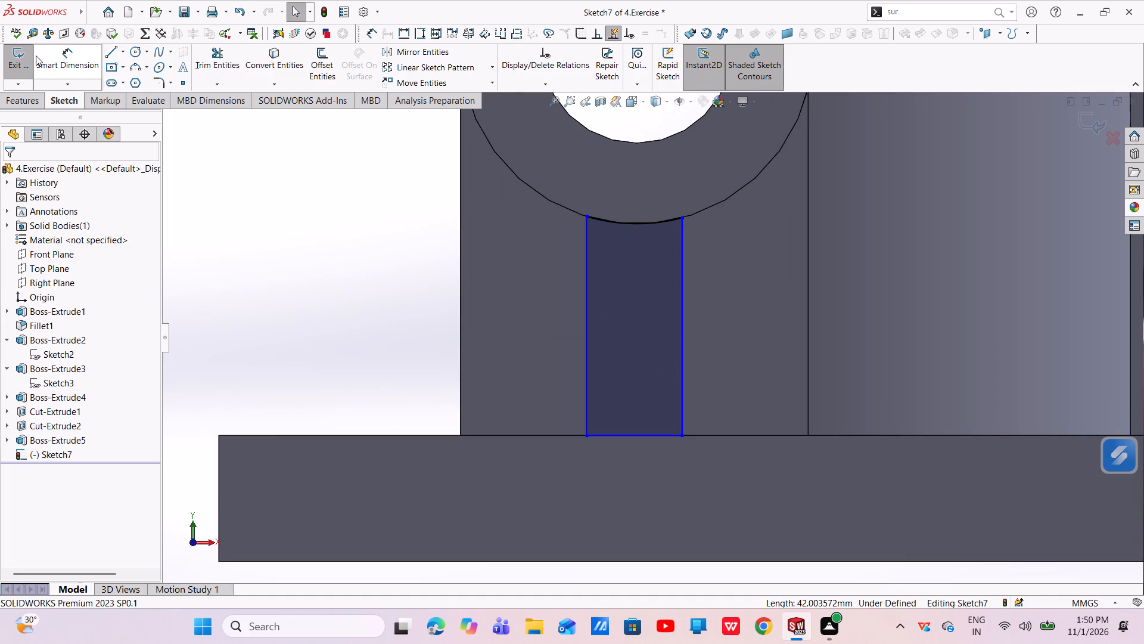
{"action": "left_click", "coordinate": [32, 98]}
{"action": "left_click", "coordinate": [21, 81]}
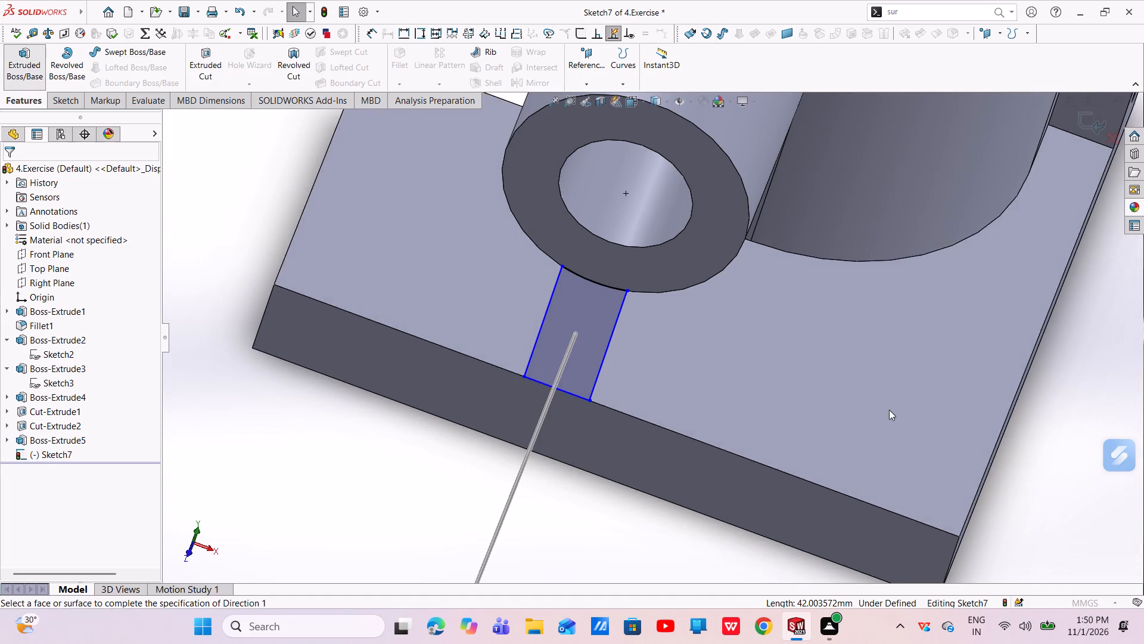
{"action": "left_click", "coordinate": [16, 251]}
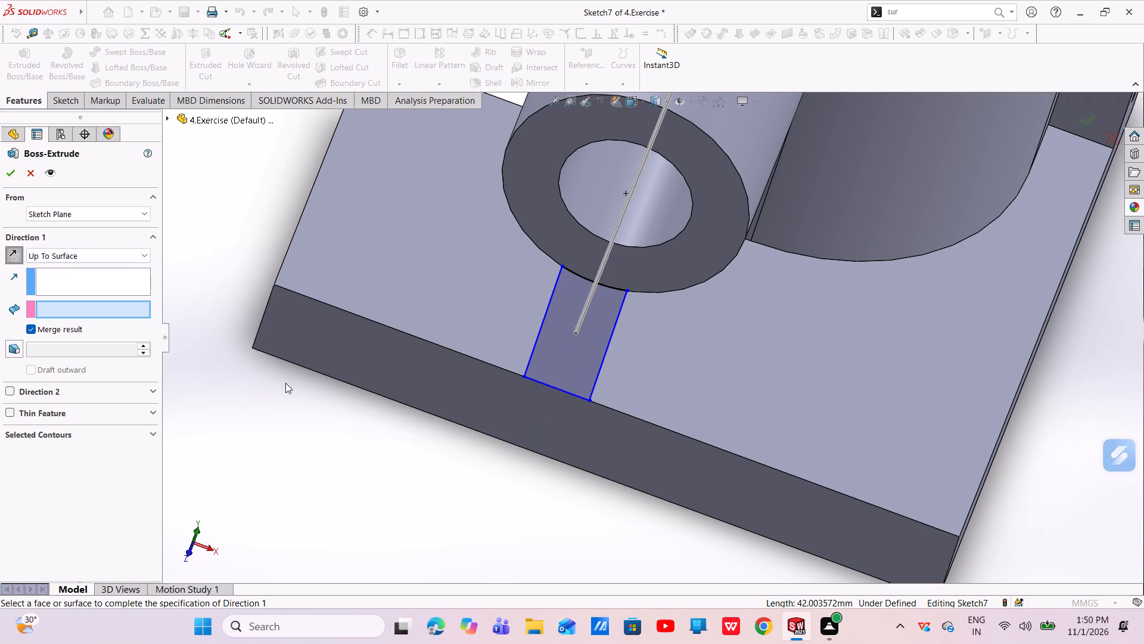
{"action": "middle_click_drag", "start_coordinate": [800, 375], "coordinate": [784, 273]}
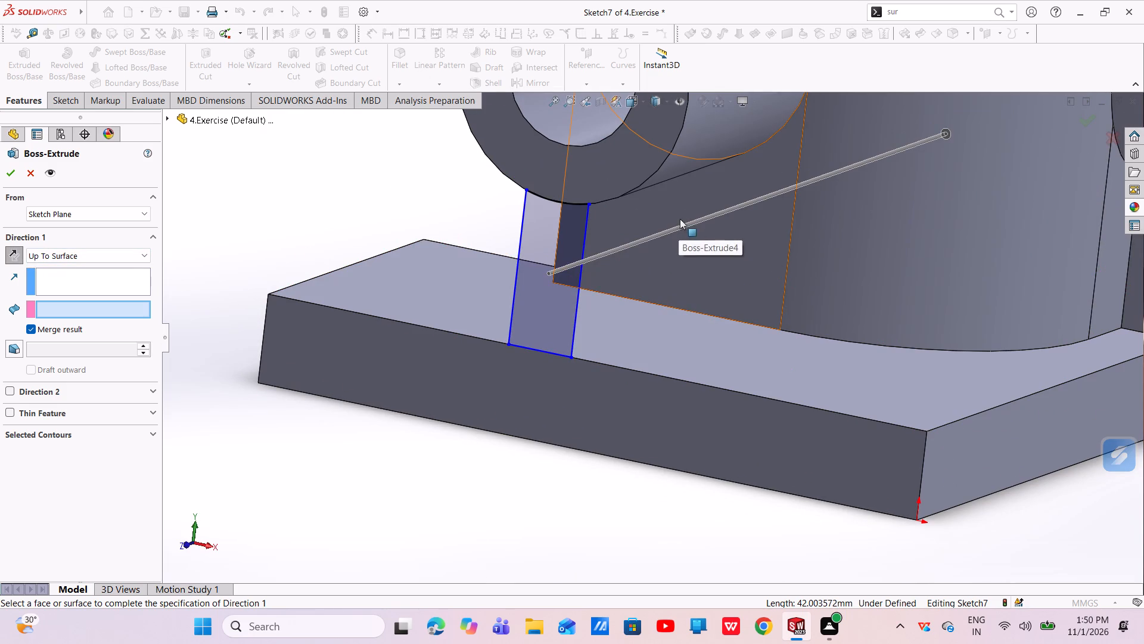
{"action": "left_click", "coordinate": [695, 192]}
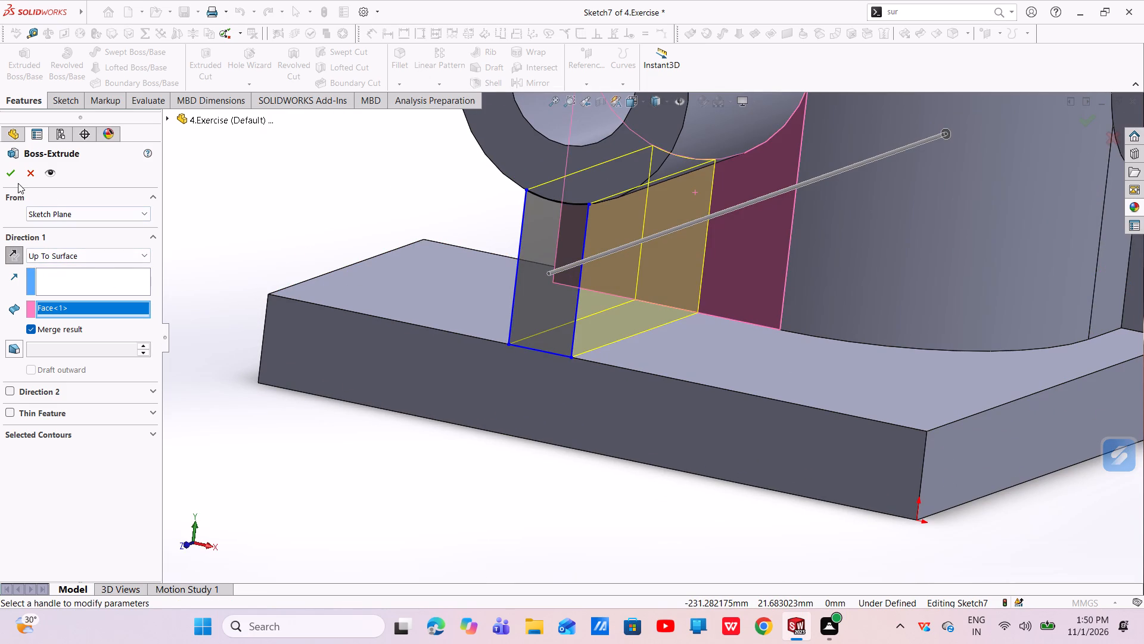
{"action": "left_click", "coordinate": [11, 178]}
Examine the new support, both bosses and the plate from several angles.
{"action": "scroll", "coordinate": [665, 184], "scroll_direction": "down", "scroll_amount": 4}
{"action": "middle_click_drag", "start_coordinate": [673, 293], "coordinate": [704, 259]}
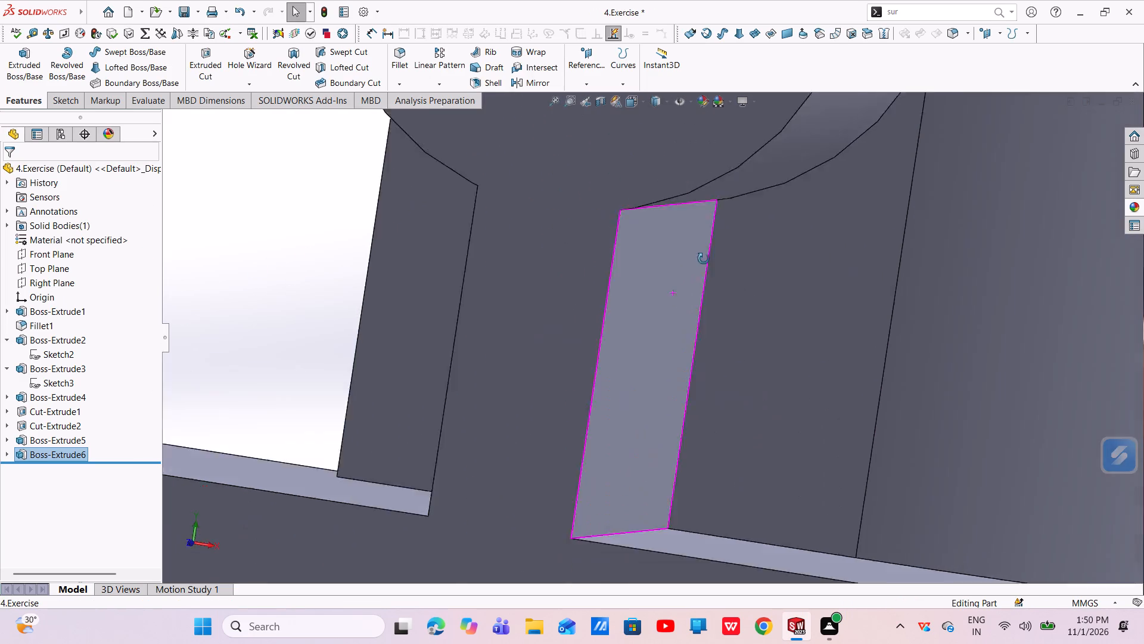
{"action": "middle_click_drag", "start_coordinate": [704, 259], "coordinate": [741, 308]}
{"action": "scroll", "coordinate": [733, 309], "scroll_direction": "up", "scroll_amount": 5}
{"action": "middle_click_drag", "start_coordinate": [855, 335], "coordinate": [779, 326]}
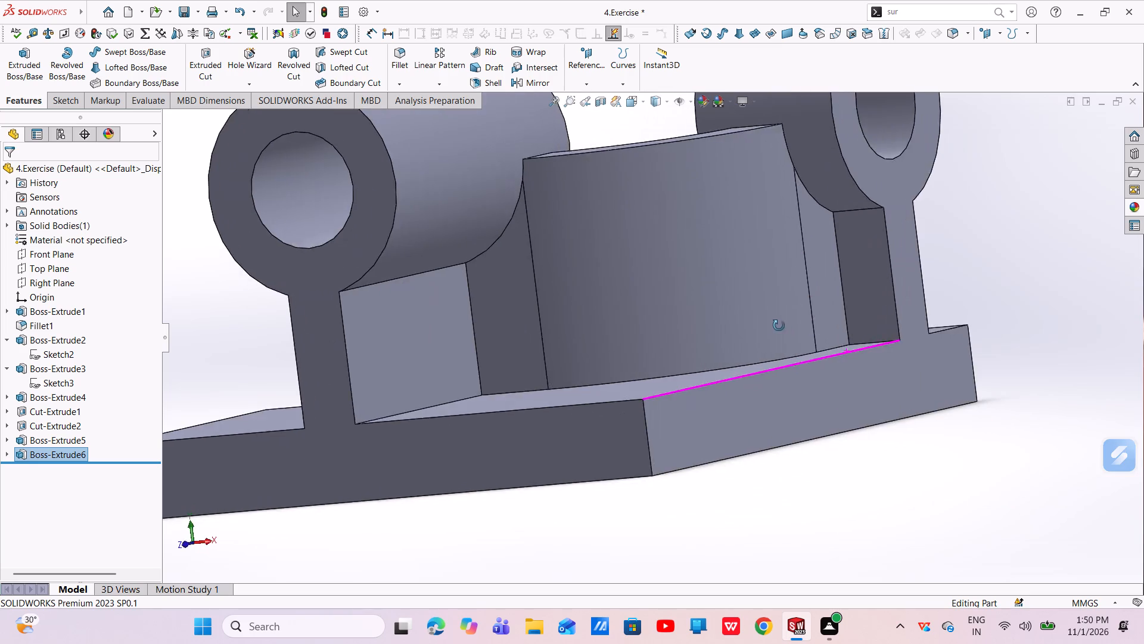
{"action": "middle_click_drag", "start_coordinate": [779, 326], "coordinate": [795, 383]}
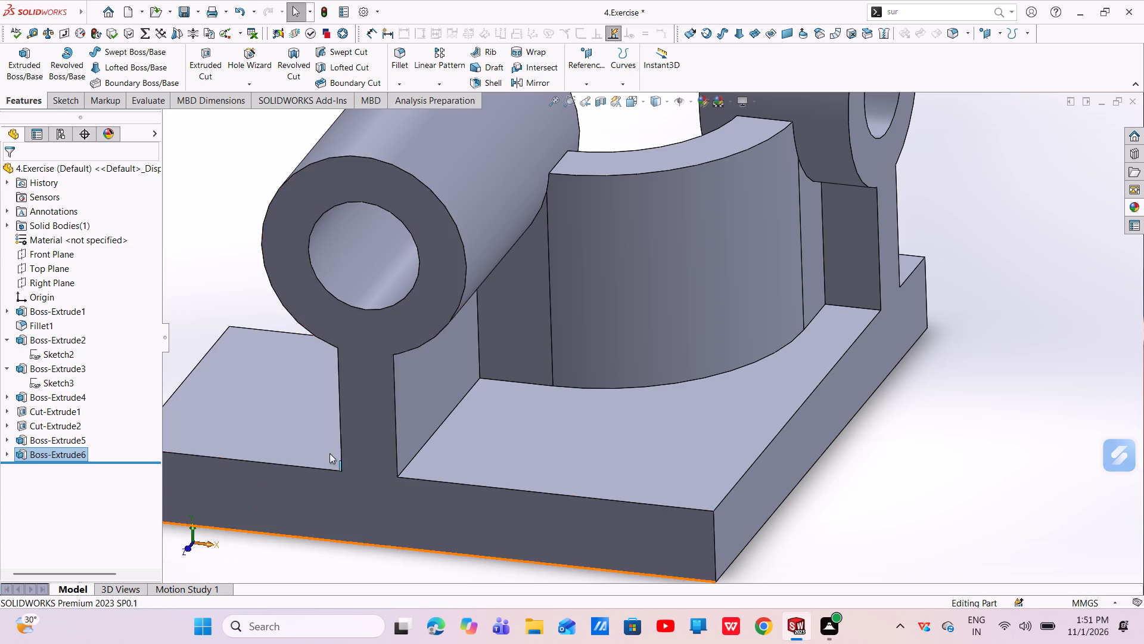
{"action": "scroll", "coordinate": [508, 400], "scroll_direction": "up", "scroll_amount": 3}
{"action": "middle_click_drag", "start_coordinate": [512, 373], "coordinate": [561, 367]}
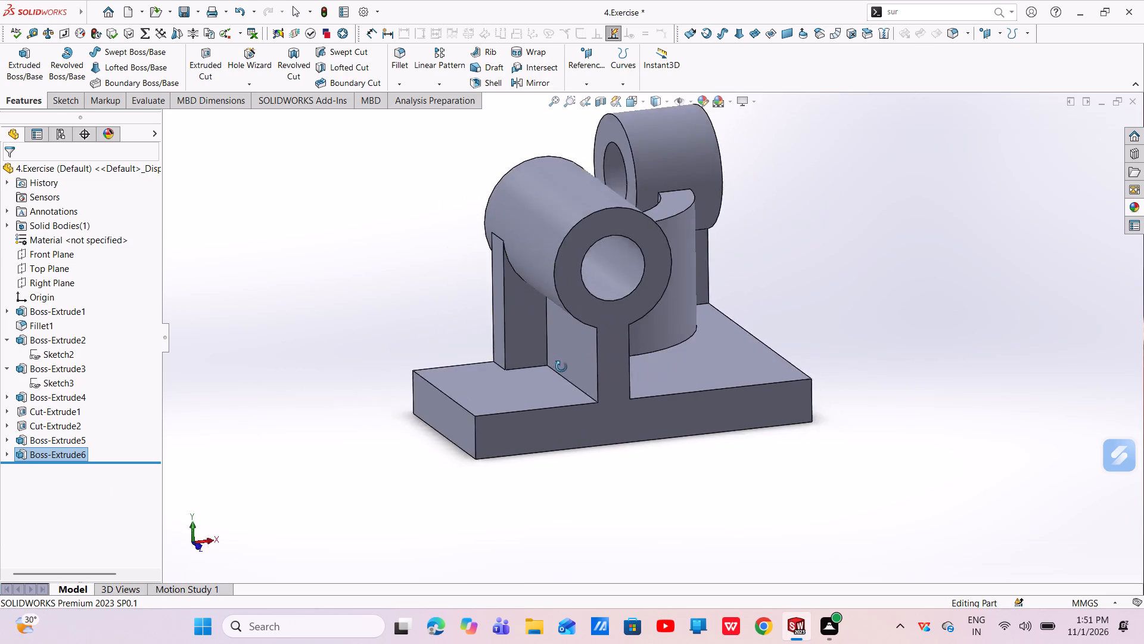
{"action": "middle_click_drag", "start_coordinate": [561, 367], "coordinate": [487, 500]}
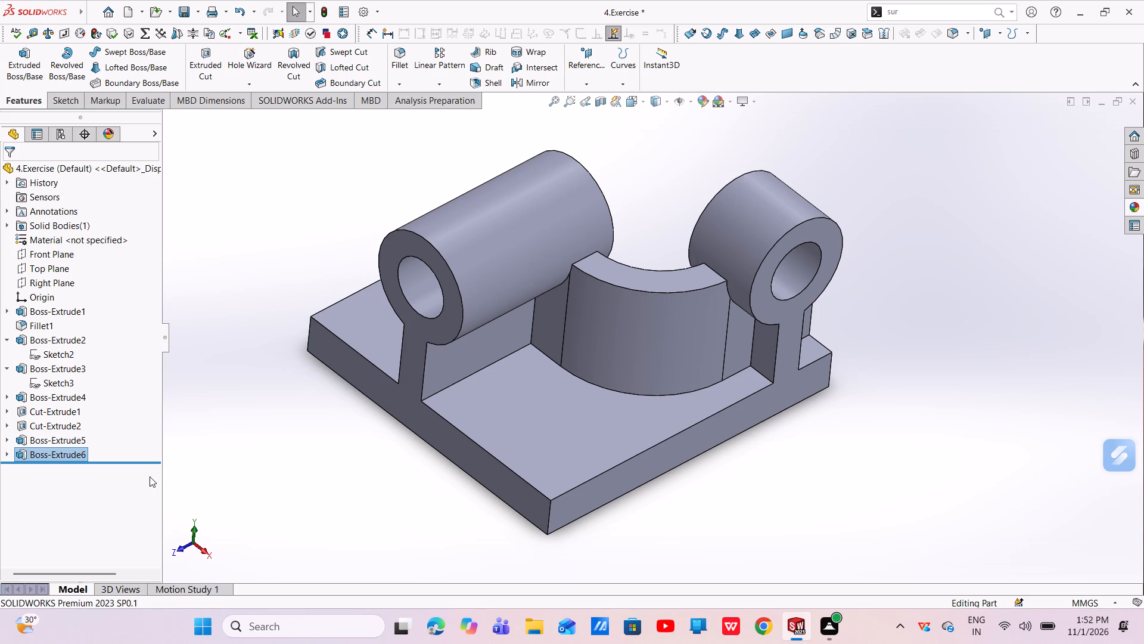
{"action": "middle_click_drag", "start_coordinate": [593, 411], "coordinate": [751, 439]}
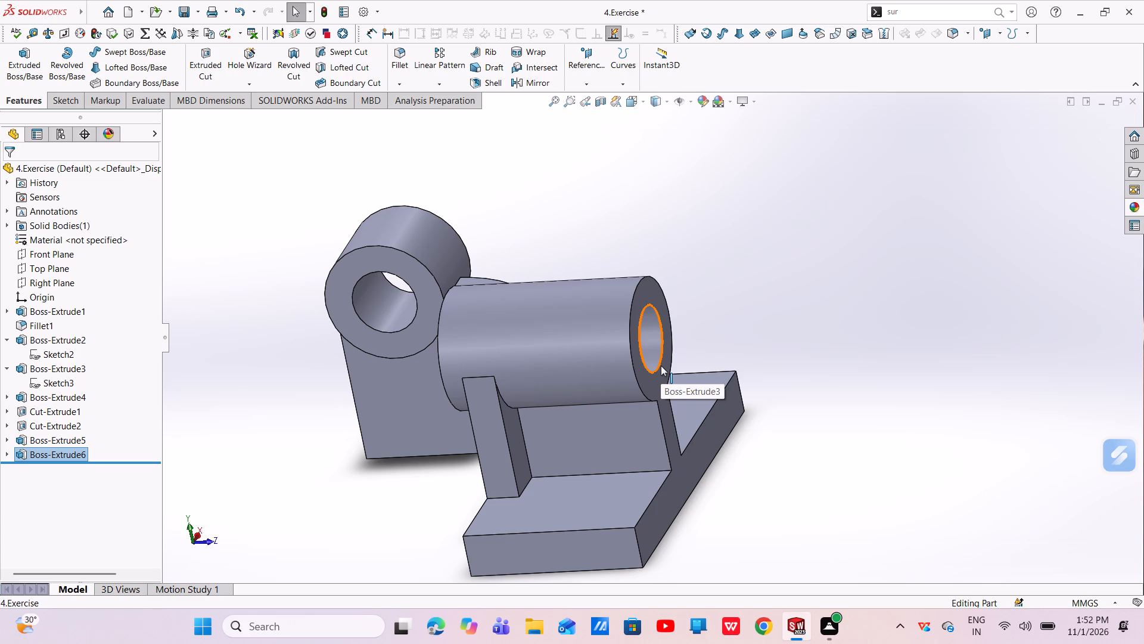
{"action": "middle_click_drag", "start_coordinate": [691, 355], "coordinate": [701, 388]}
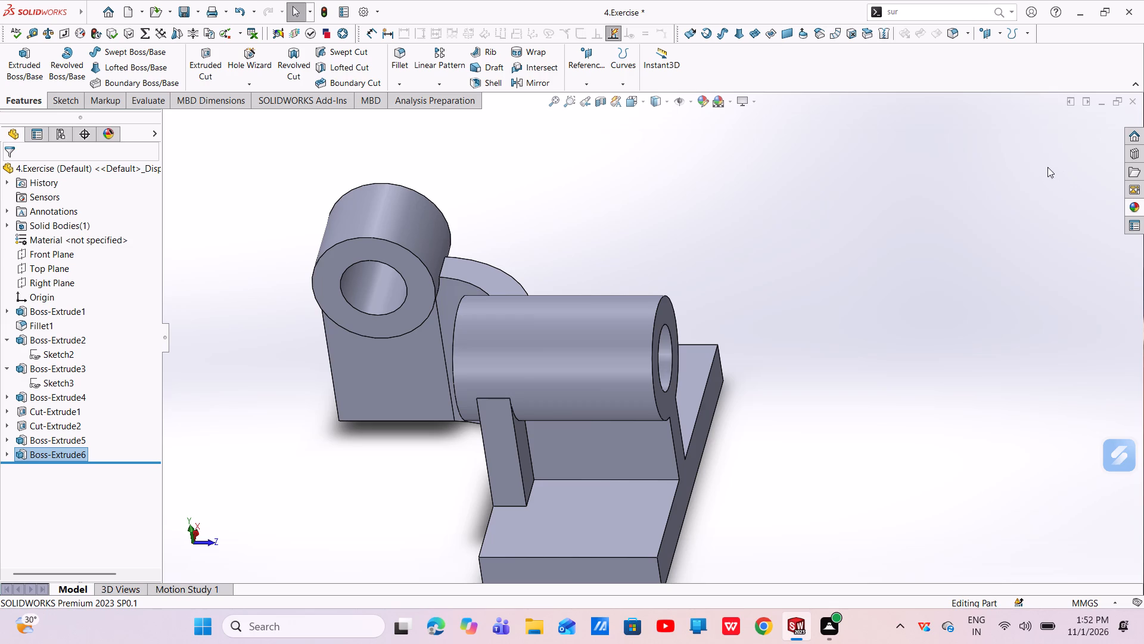
{"action": "scroll", "coordinate": [658, 473], "scroll_direction": "up", "scroll_amount": 1}
{"action": "middle_click_drag", "start_coordinate": [827, 446], "coordinate": [846, 491]}
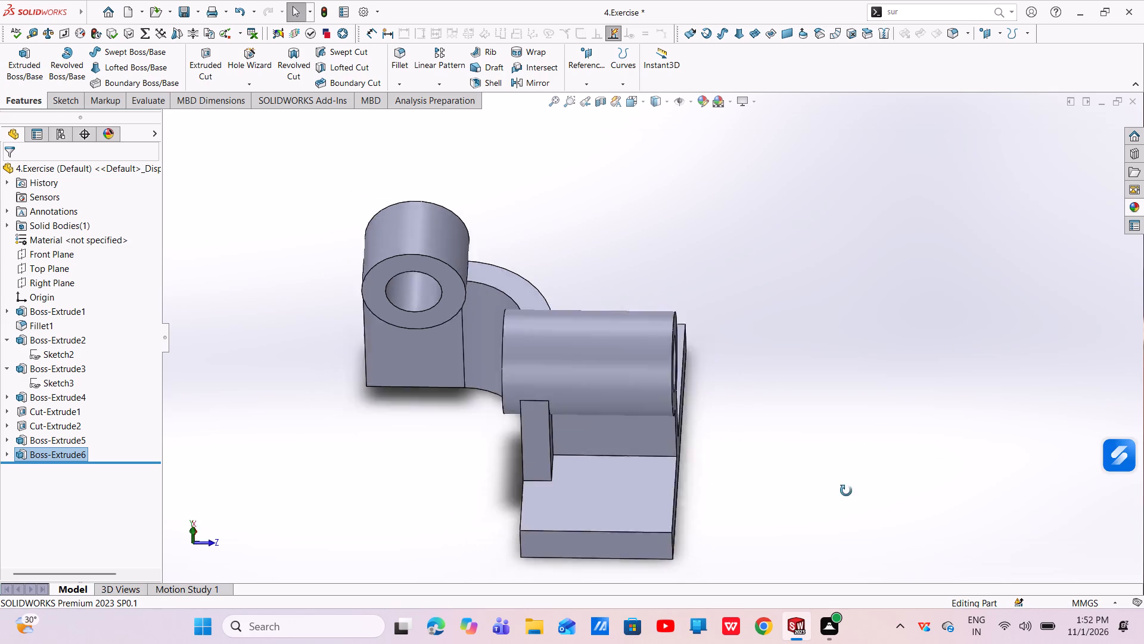
{"action": "middle_click_drag", "start_coordinate": [846, 491], "coordinate": [836, 571]}
On the plate's top face, sketch a center rectangle about 160 by 46 mm spanning beneath the front-facing boss, with all corners inside the plate.
{"action": "left_click", "coordinate": [608, 388]}
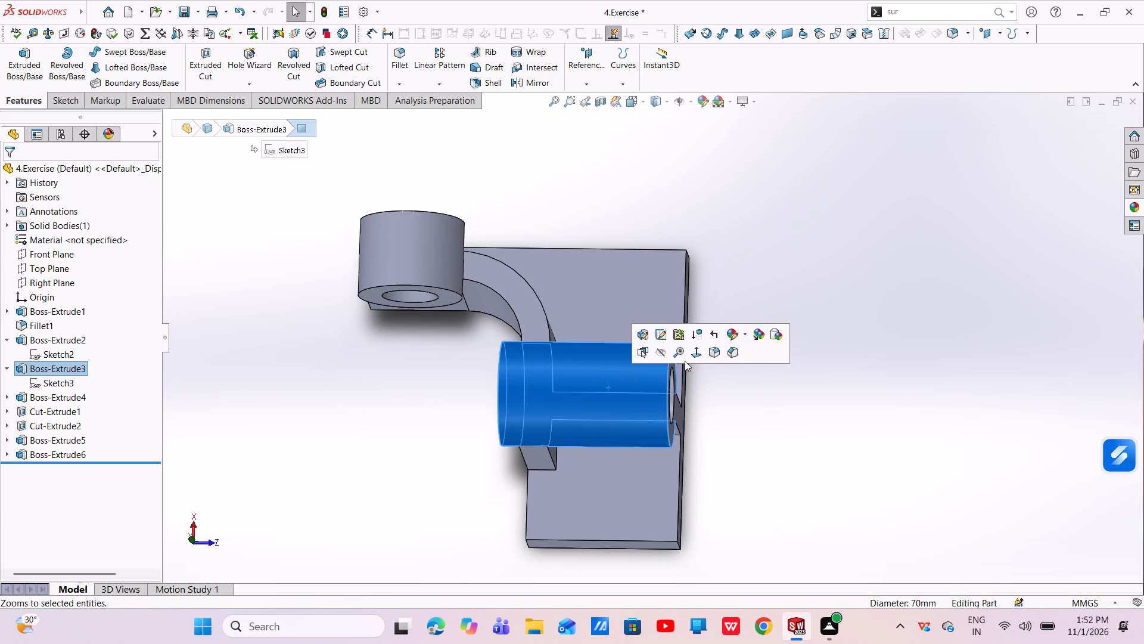
{"action": "left_click", "coordinate": [632, 470]}
{"action": "left_click", "coordinate": [687, 434]}
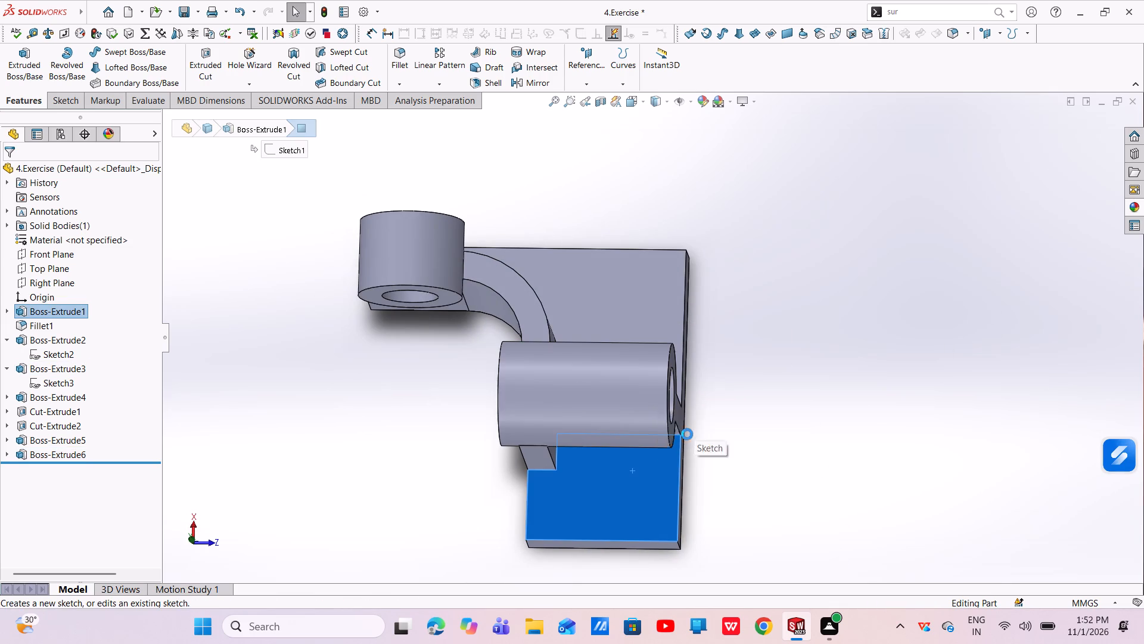
{"action": "left_click", "coordinate": [784, 496]}
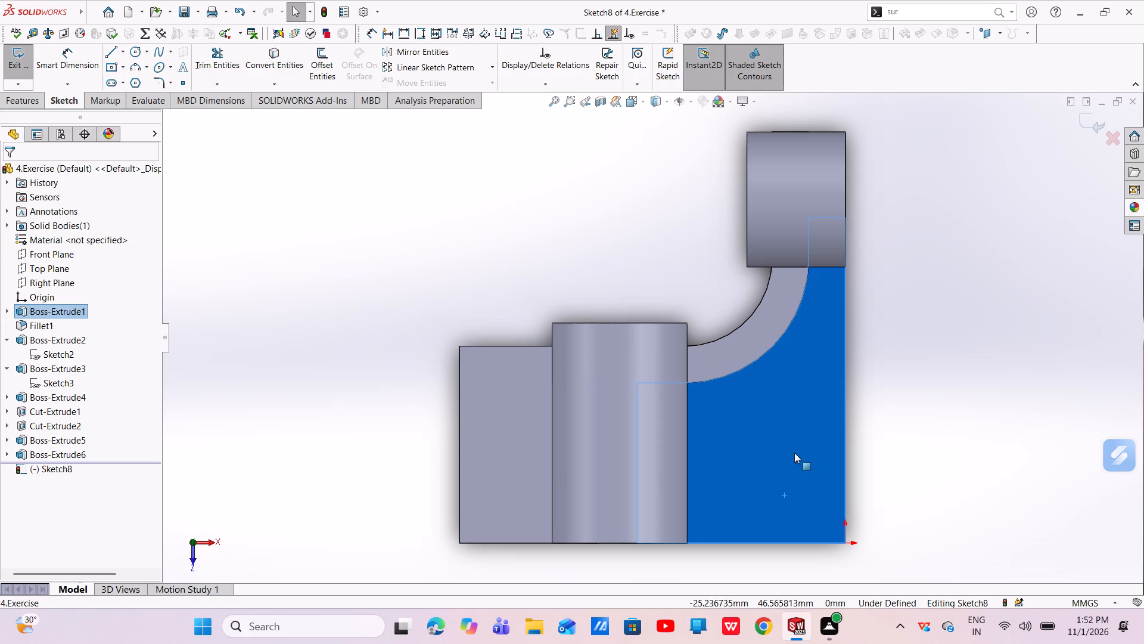
{"action": "left_click", "coordinate": [122, 71]}
{"action": "left_click", "coordinate": [145, 95]}
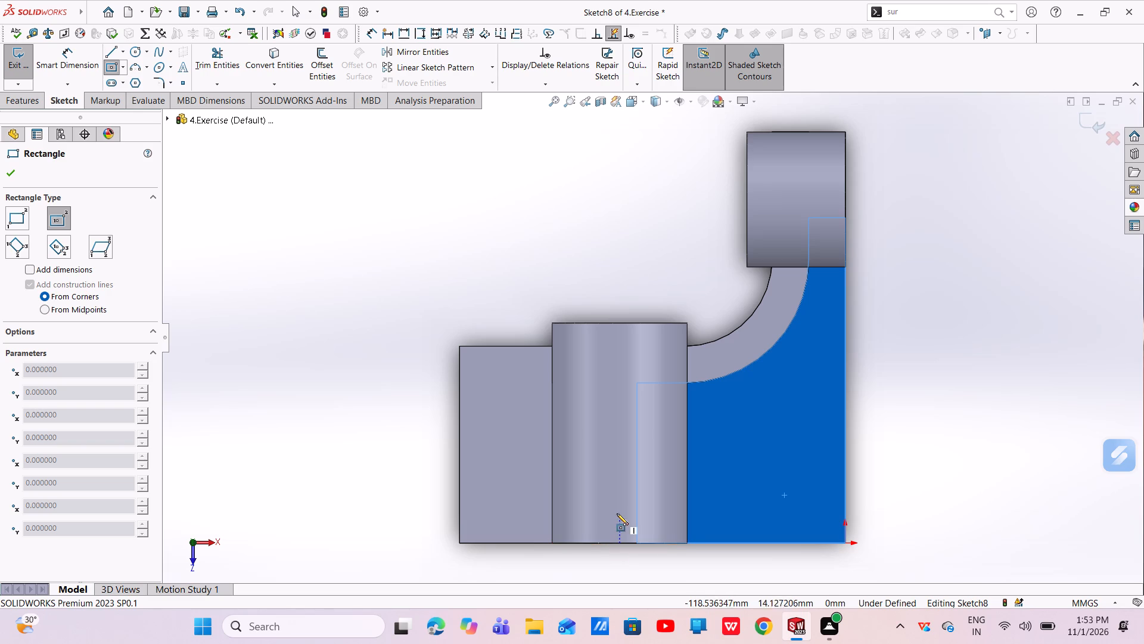
{"action": "left_click", "coordinate": [619, 467]}
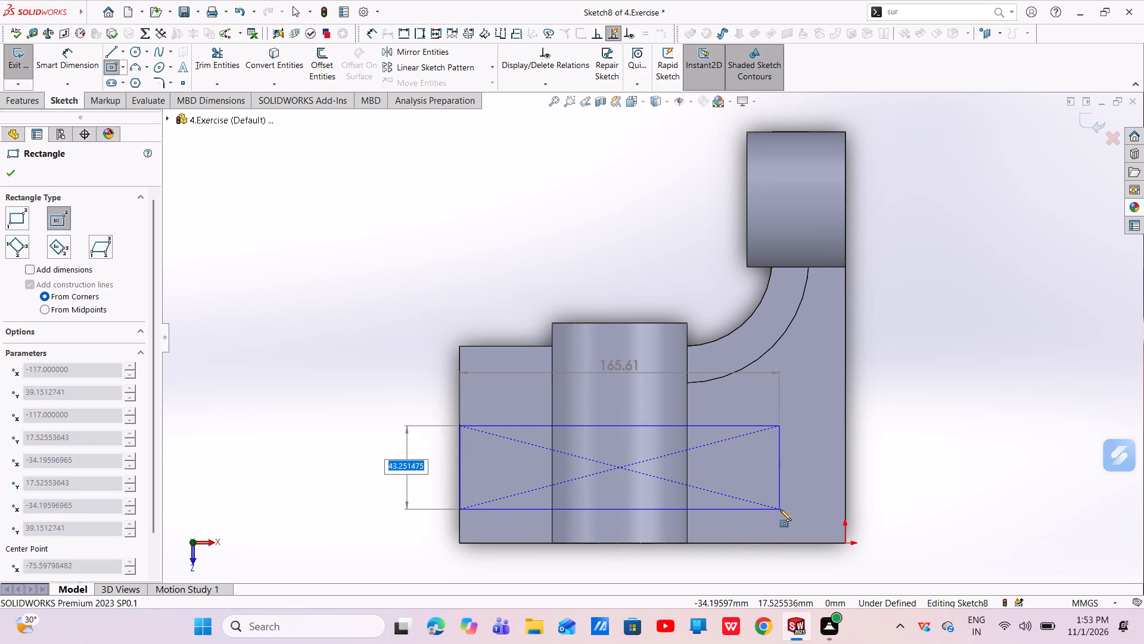
{"action": "left_click", "coordinate": [789, 512]}
{"action": "right_click", "coordinate": [789, 512]}
{"action": "left_click", "coordinate": [822, 519]}
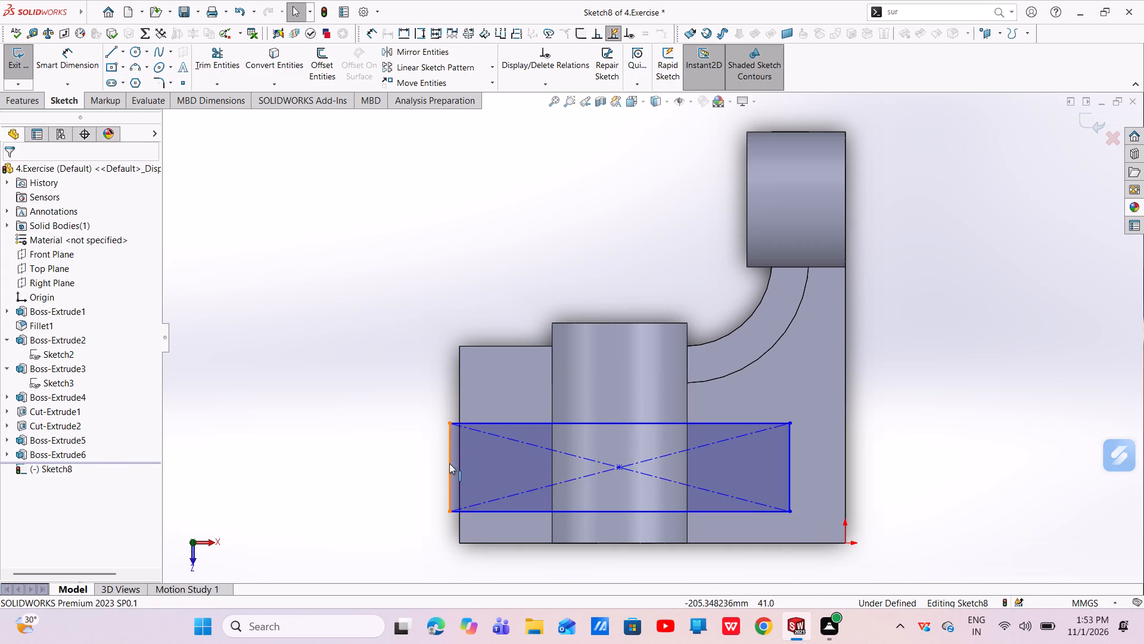
{"action": "left_click_drag", "start_coordinate": [448, 463], "coordinate": [480, 470]}
{"action": "left_click", "coordinate": [929, 438]}
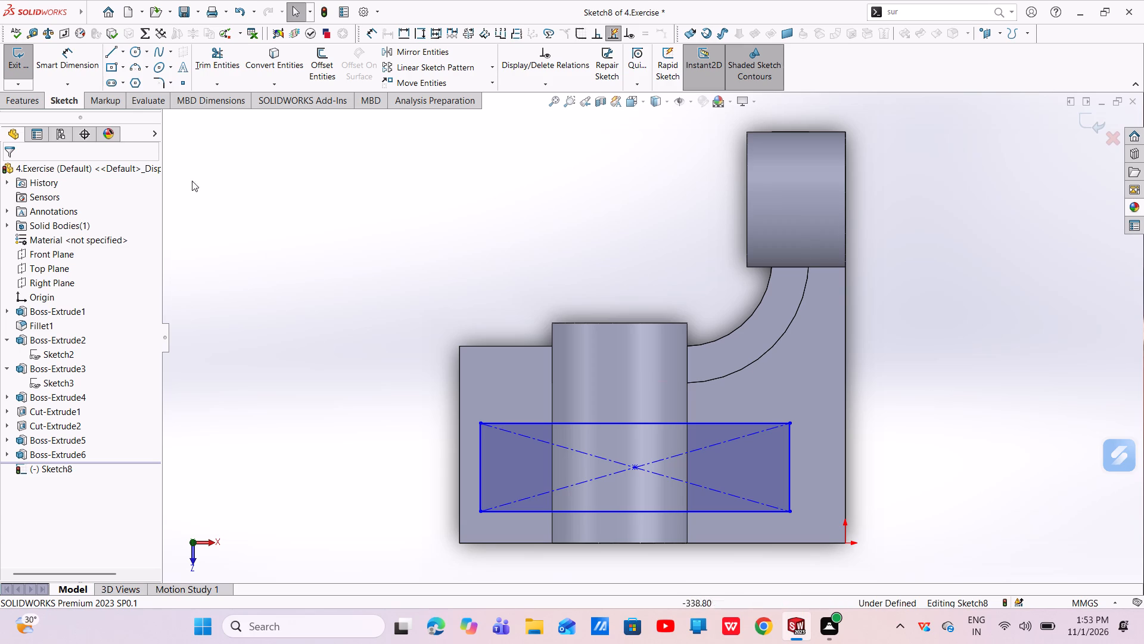
Draw a circle on each rectangle corner at the end farthest from the origin, the rear one about 17 mm in diameter.
{"action": "left_click", "coordinate": [135, 51]}
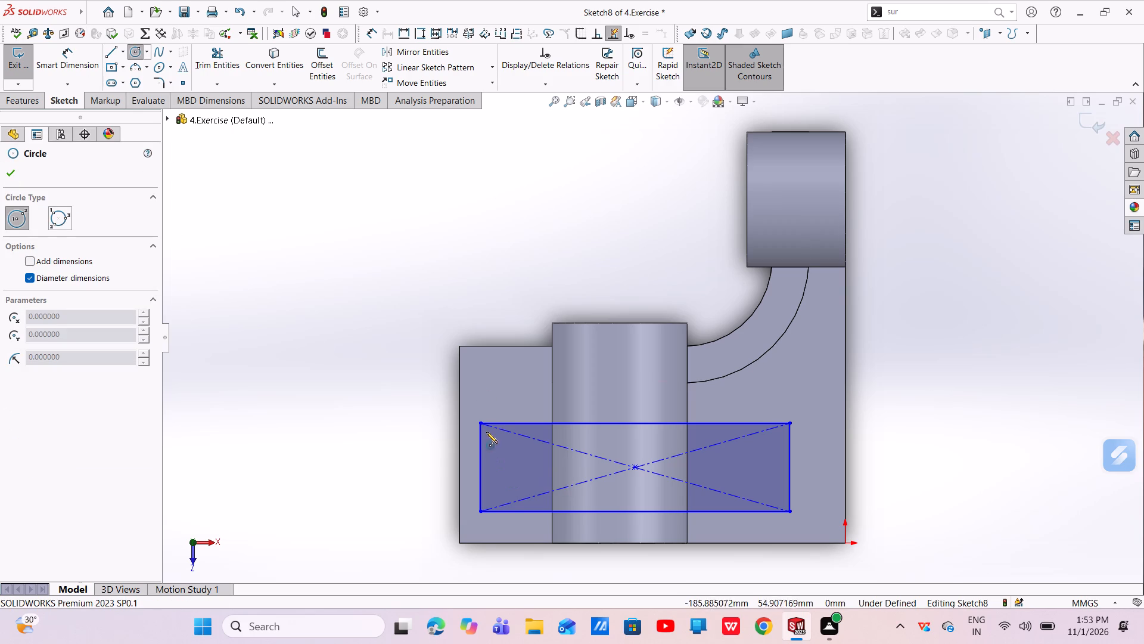
{"action": "left_click", "coordinate": [479, 424]}
{"action": "left_click", "coordinate": [492, 435]}
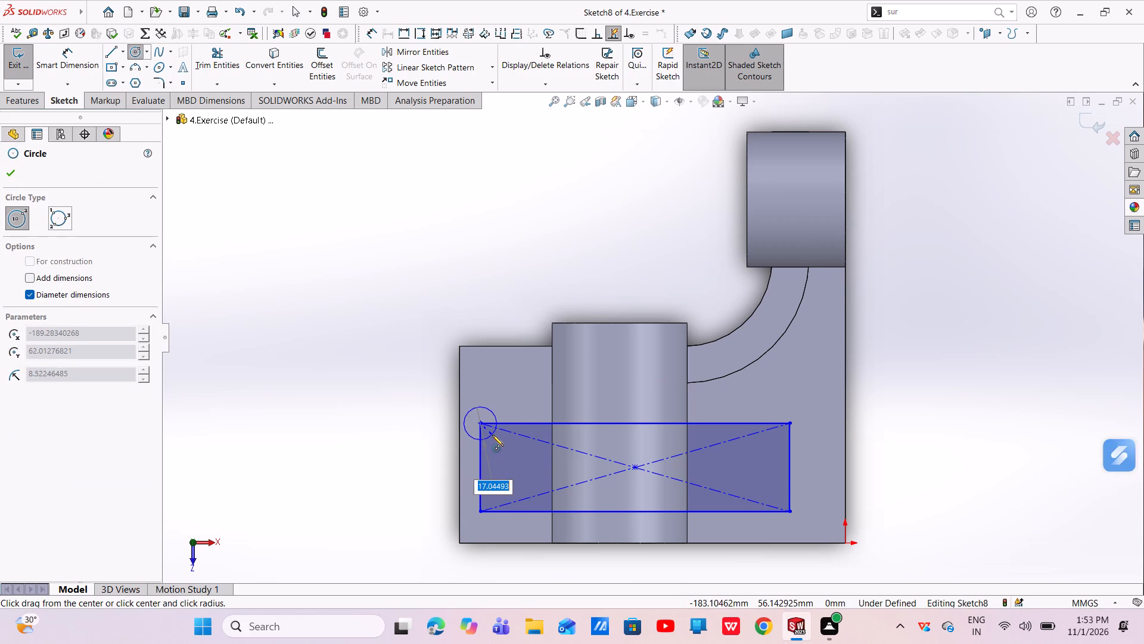
{"action": "left_click", "coordinate": [478, 512]}
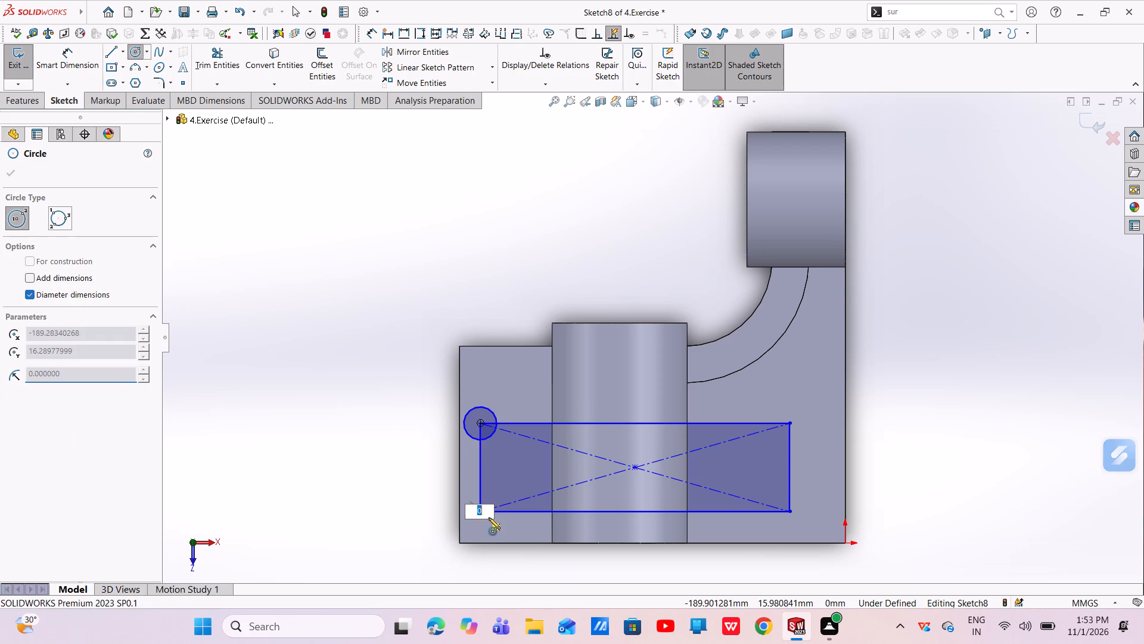
{"action": "left_click", "coordinate": [493, 524]}
{"action": "right_click", "coordinate": [493, 524]}
{"action": "left_click", "coordinate": [507, 527]}
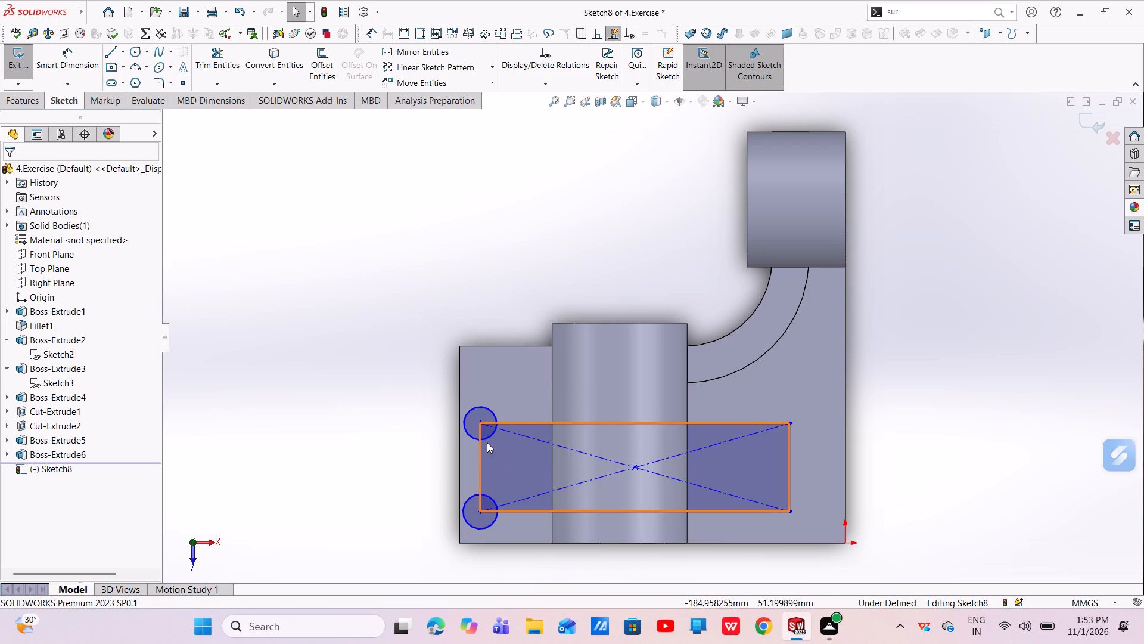
Draw a circle on each rectangle corner at the end nearest the origin, the rear one about 26 mm in diameter.
{"action": "left_click", "coordinate": [132, 52]}
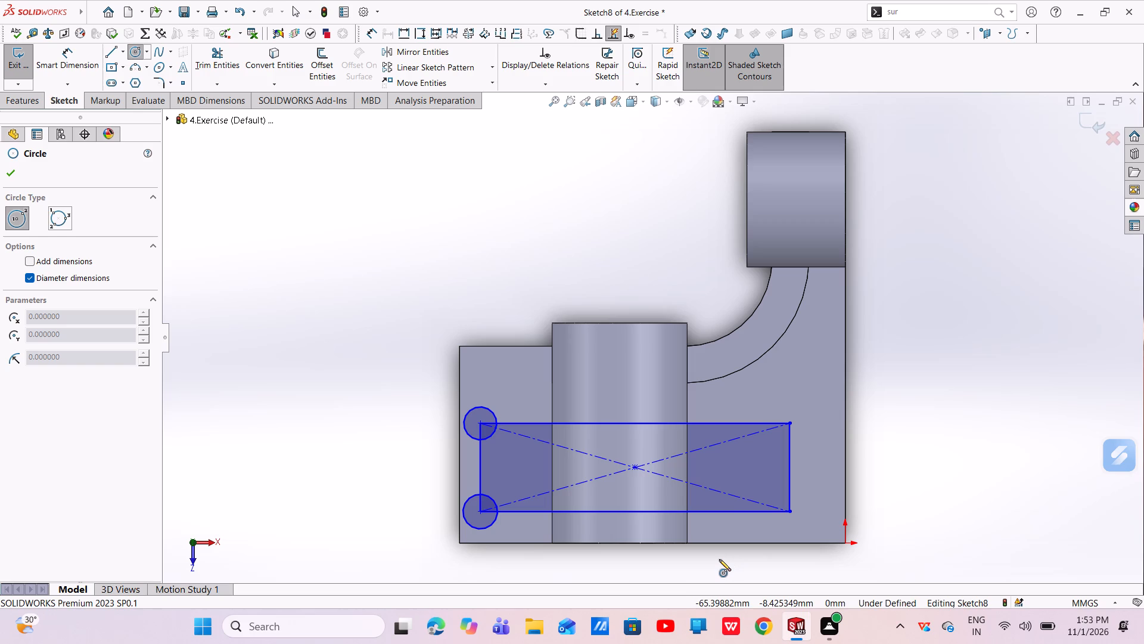
{"action": "left_click", "coordinate": [788, 425]}
{"action": "left_click", "coordinate": [804, 444]}
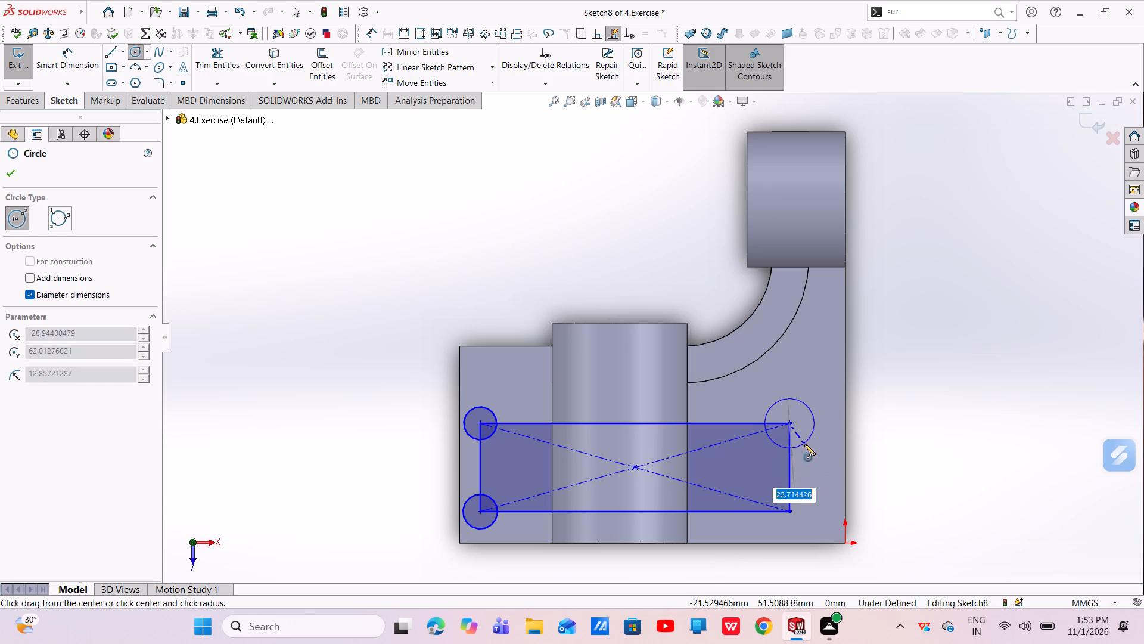
{"action": "left_click", "coordinate": [790, 512]}
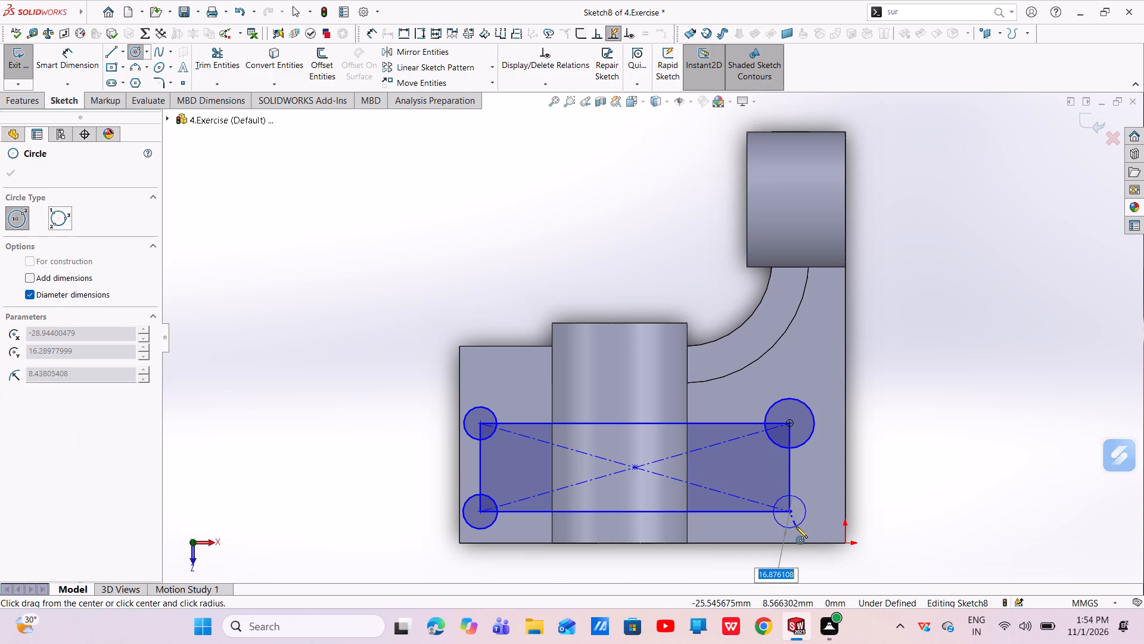
{"action": "left_click", "coordinate": [799, 530]}
{"action": "right_click", "coordinate": [799, 530]}
{"action": "left_click", "coordinate": [810, 528]}
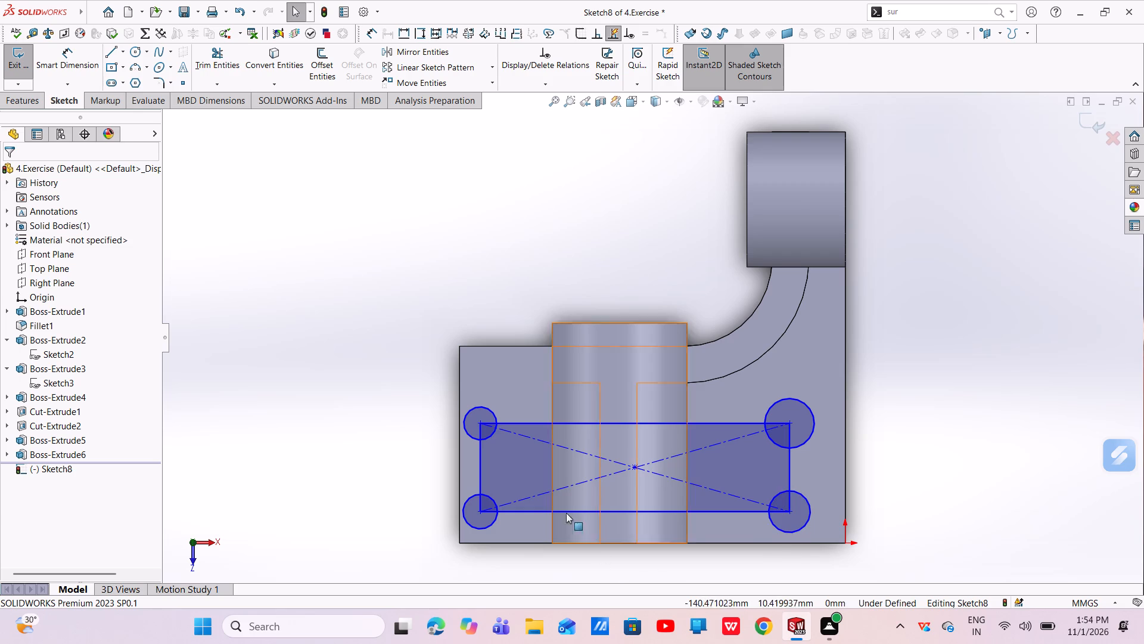
Make the two circles at the rectangle end farthest from the origin equal in size.
{"action": "scroll", "coordinate": [546, 508], "scroll_direction": "down", "scroll_amount": 3}
{"action": "key", "text": "Escape"}
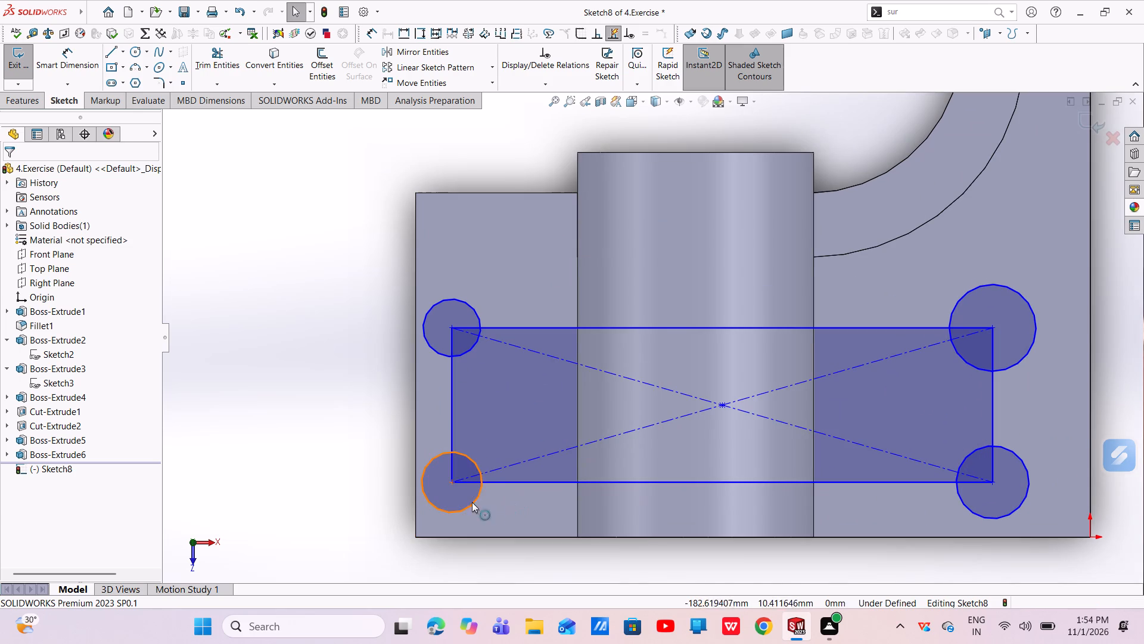
{"action": "left_click", "coordinate": [472, 504]}
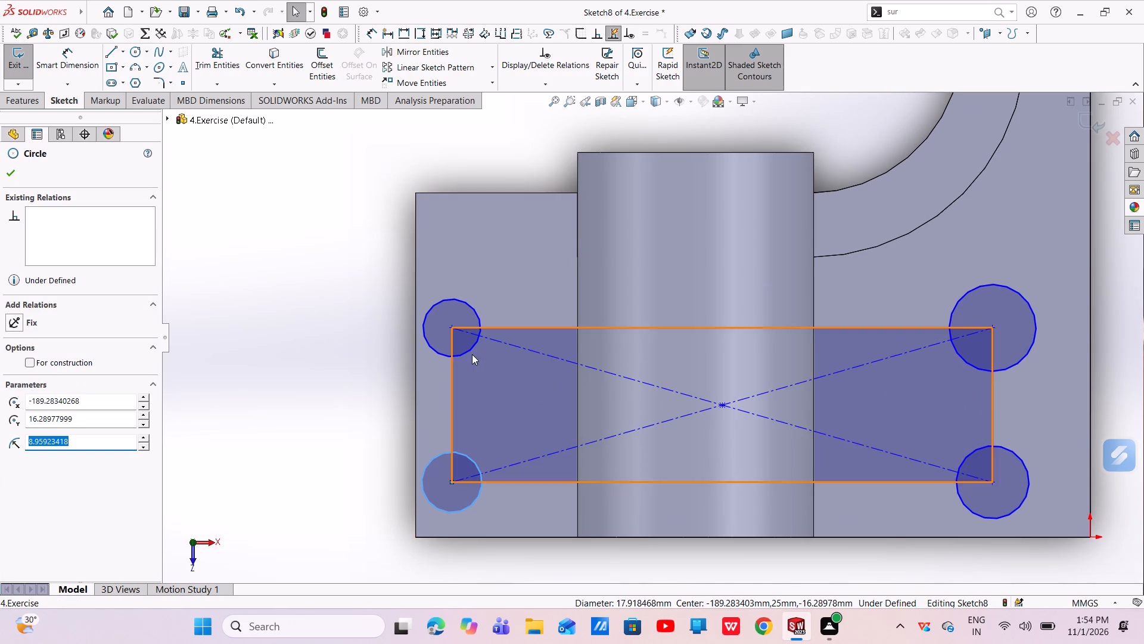
{"action": "left_click", "coordinate": [470, 349], "text": "ctrl"}
{"action": "left_click", "coordinate": [560, 295]}
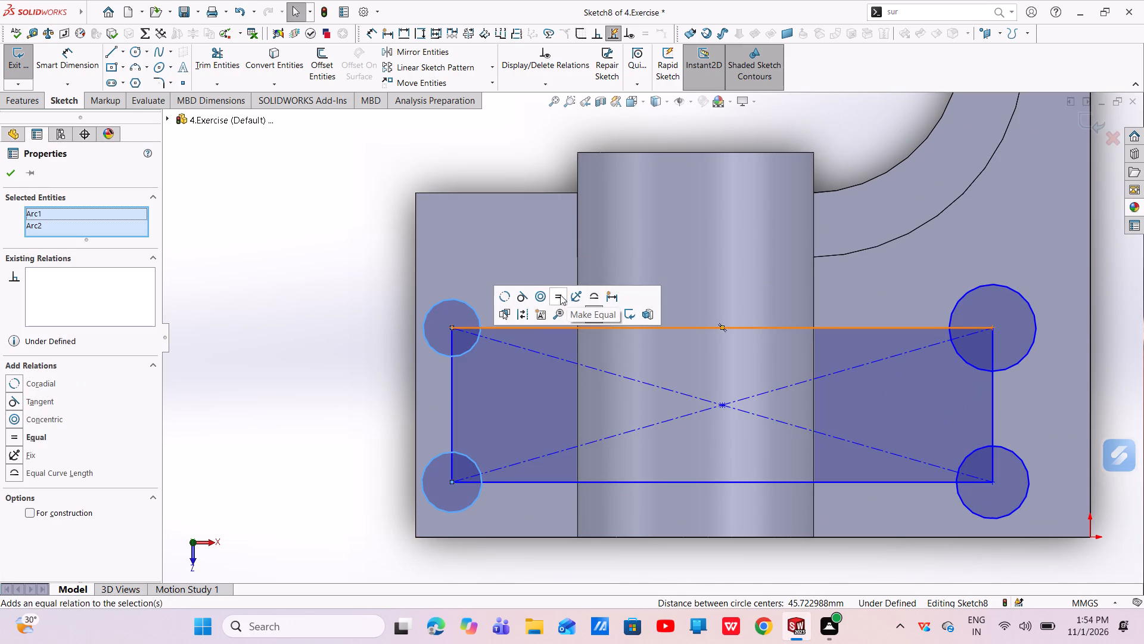
{"action": "key", "text": "Escape"}
Make the two circles at the rectangle end nearest the origin equal in size.
{"action": "scroll", "coordinate": [847, 426], "scroll_direction": "up", "scroll_amount": 2}
{"action": "scroll", "coordinate": [897, 417], "scroll_direction": "down", "scroll_amount": 4}
{"action": "left_click", "coordinate": [844, 397]}
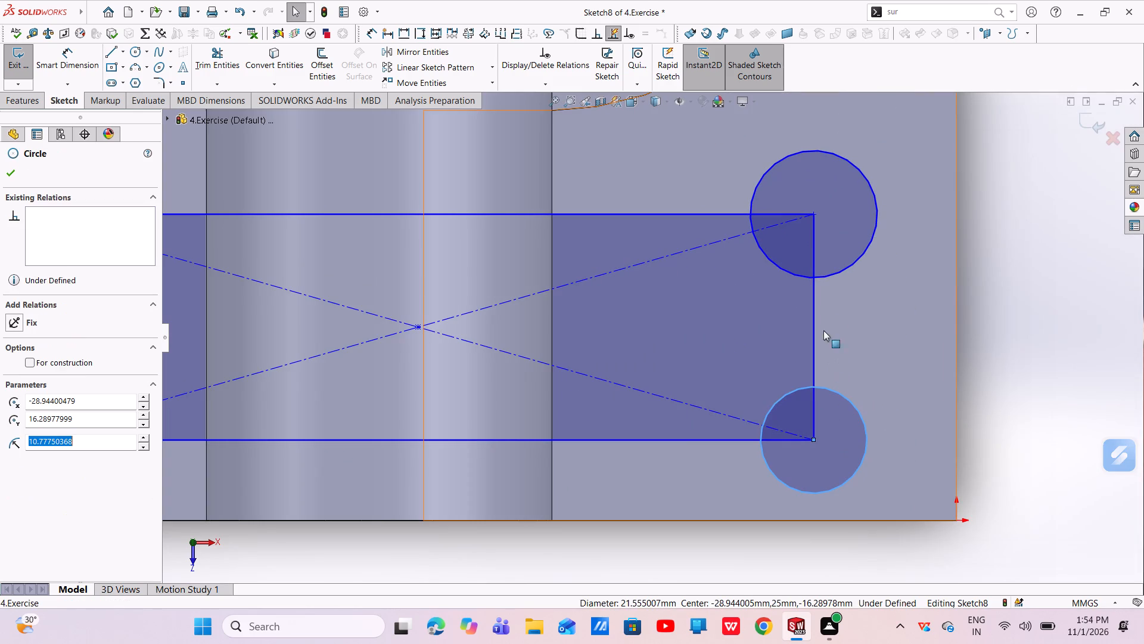
{"action": "left_click", "coordinate": [839, 273], "text": "ctrl"}
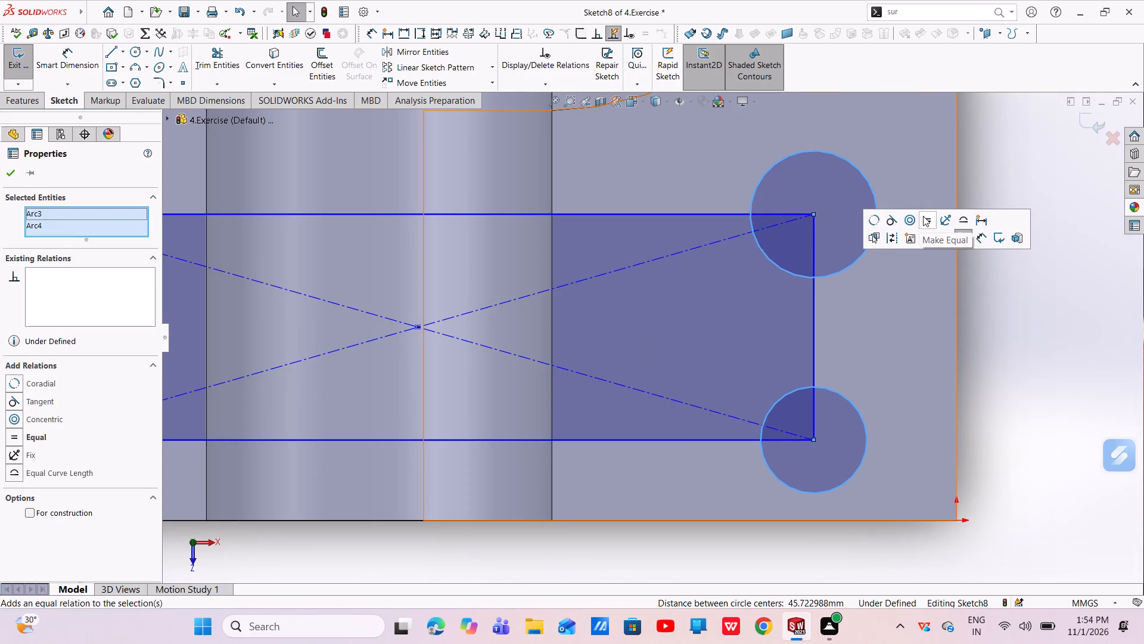
{"action": "left_click", "coordinate": [925, 215]}
{"action": "scroll", "coordinate": [900, 367], "scroll_direction": "up", "scroll_amount": 2}
{"action": "left_click", "coordinate": [1010, 338]}
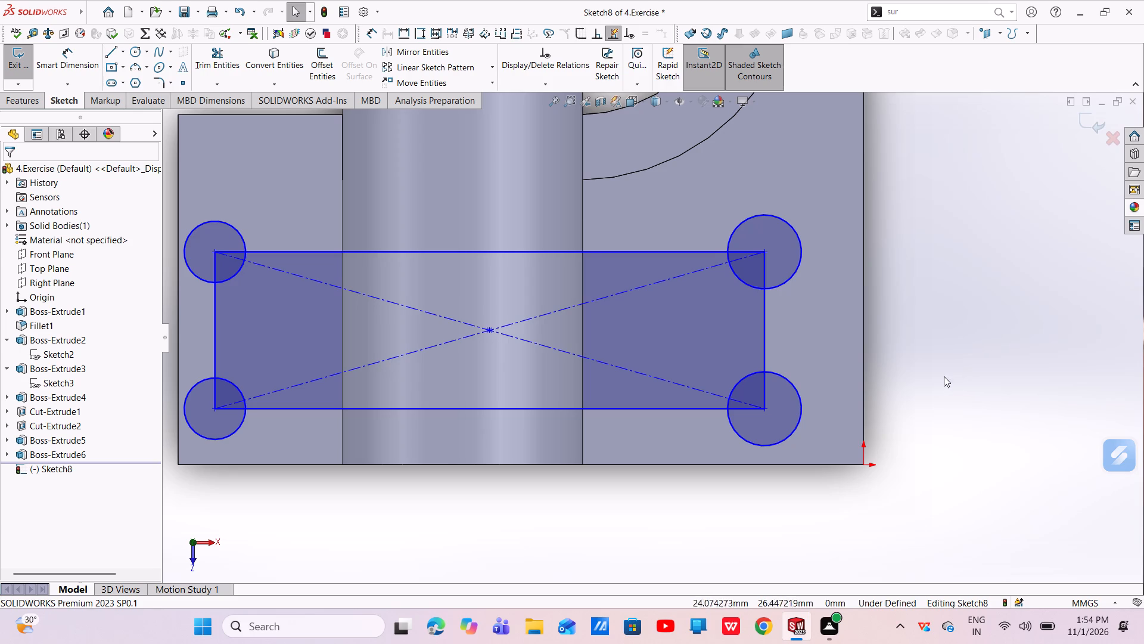
Dimension the spacing between the two circle centres at the end farthest from the origin as 38 mm.
{"action": "scroll", "coordinate": [489, 379], "scroll_direction": "up", "scroll_amount": 2}
{"action": "scroll", "coordinate": [381, 328], "scroll_direction": "down", "scroll_amount": 3}
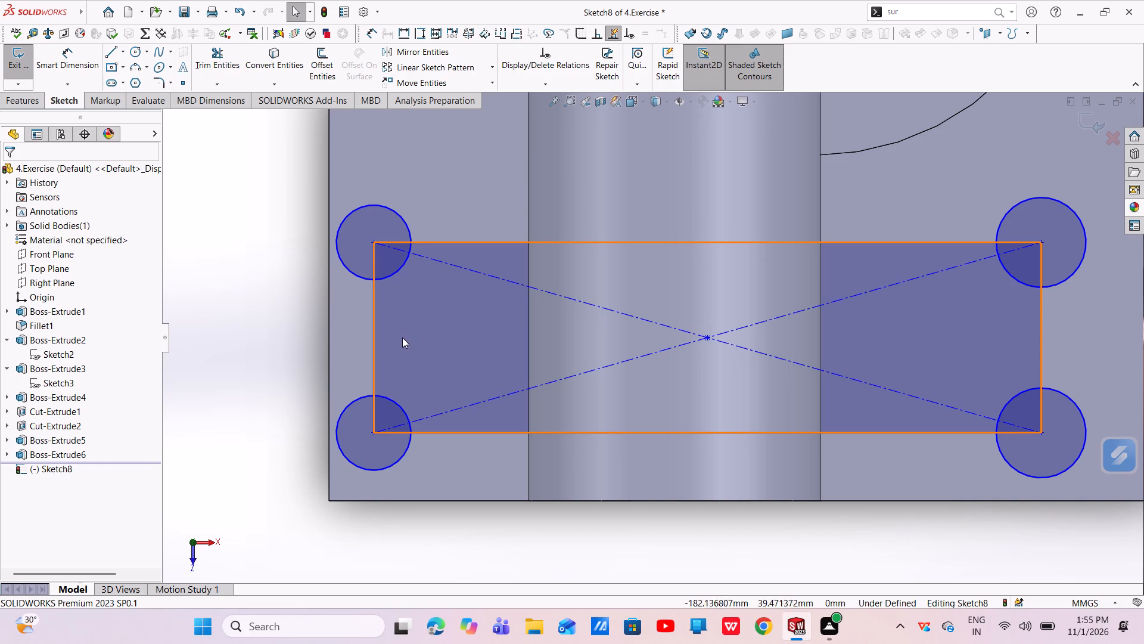
{"action": "left_click", "coordinate": [80, 58]}
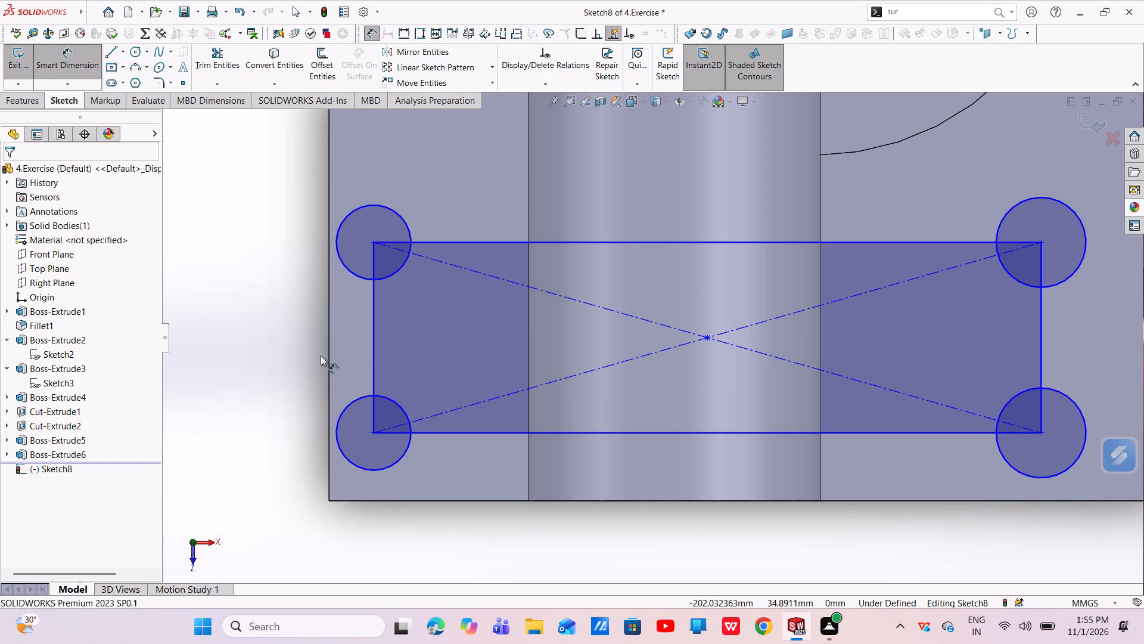
{"action": "left_click", "coordinate": [375, 240]}
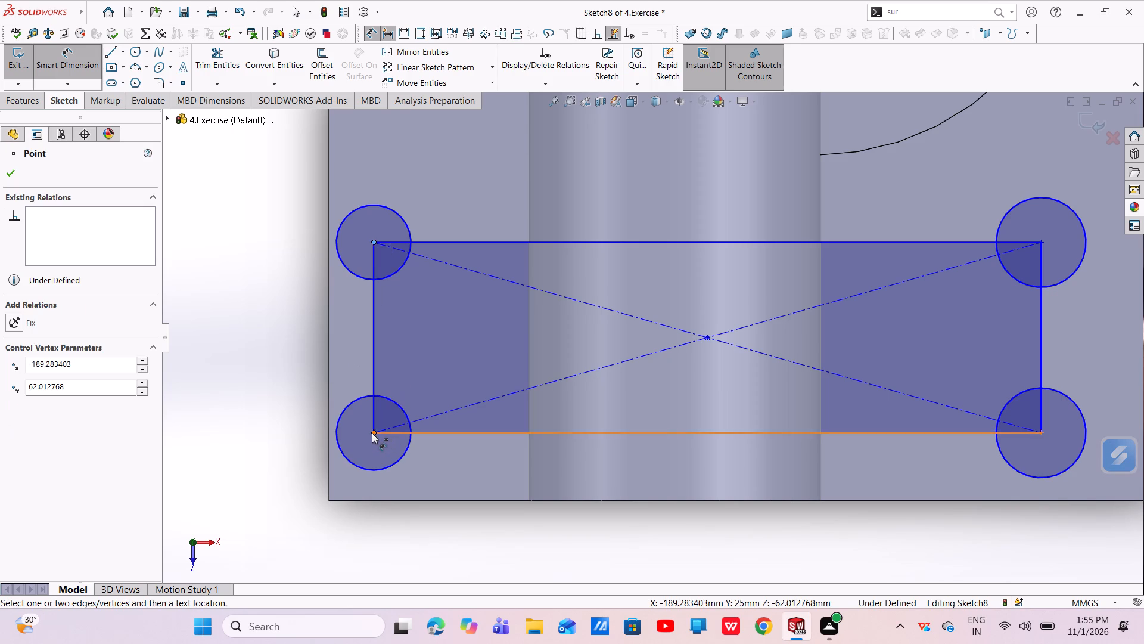
{"action": "left_click", "coordinate": [372, 433]}
{"action": "left_click", "coordinate": [270, 317]}
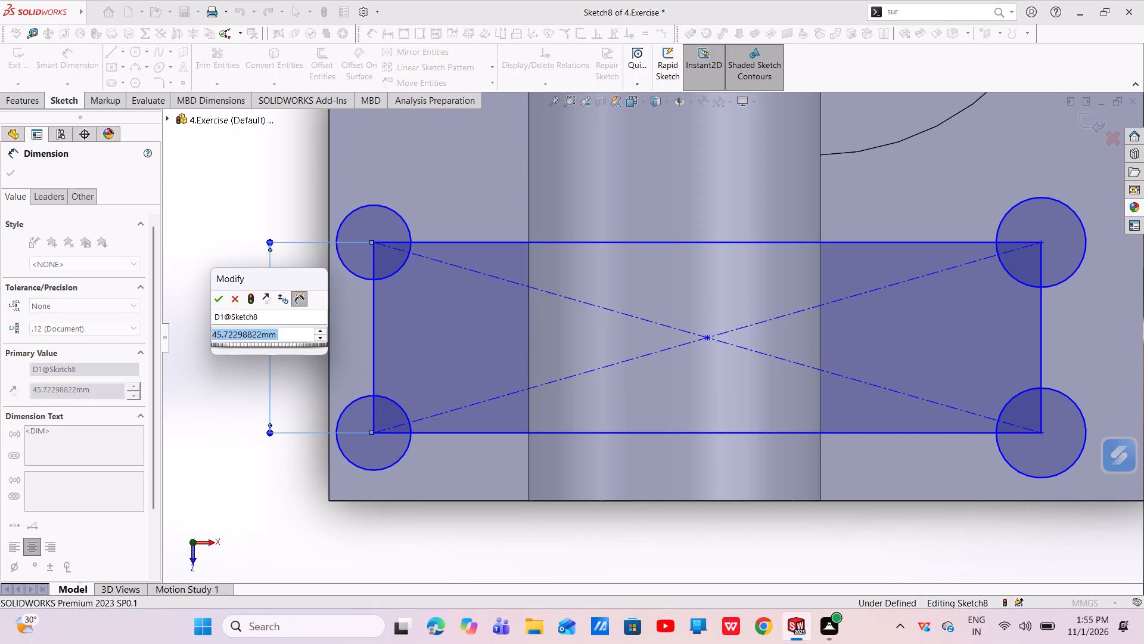
{"action": "key", "text": "BackSpace"}
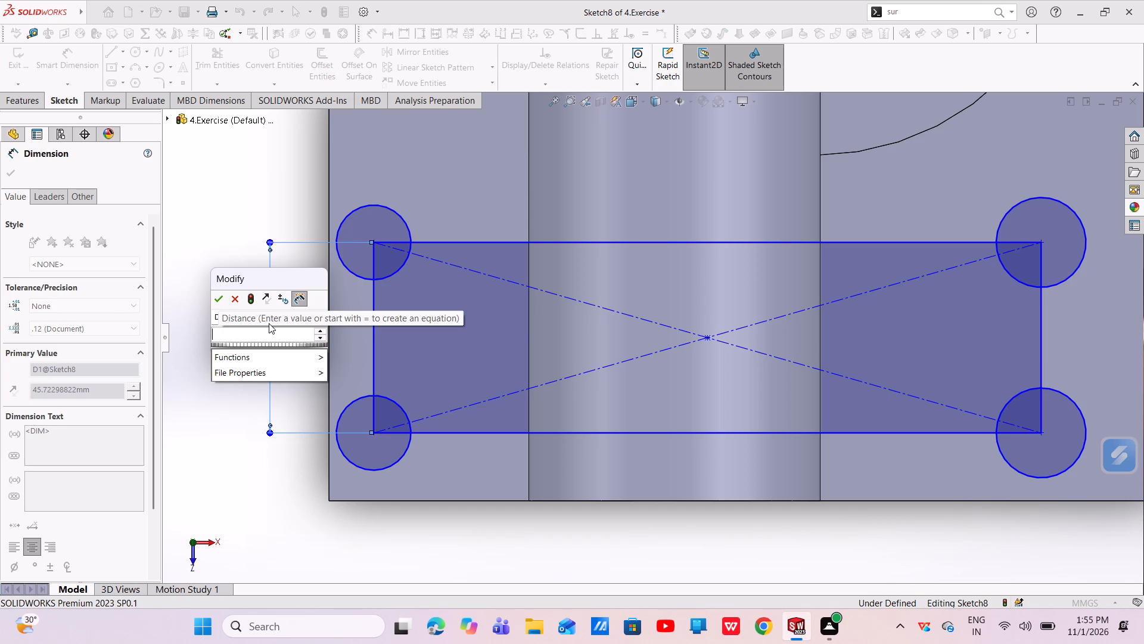
{"action": "type", "text": "38"}
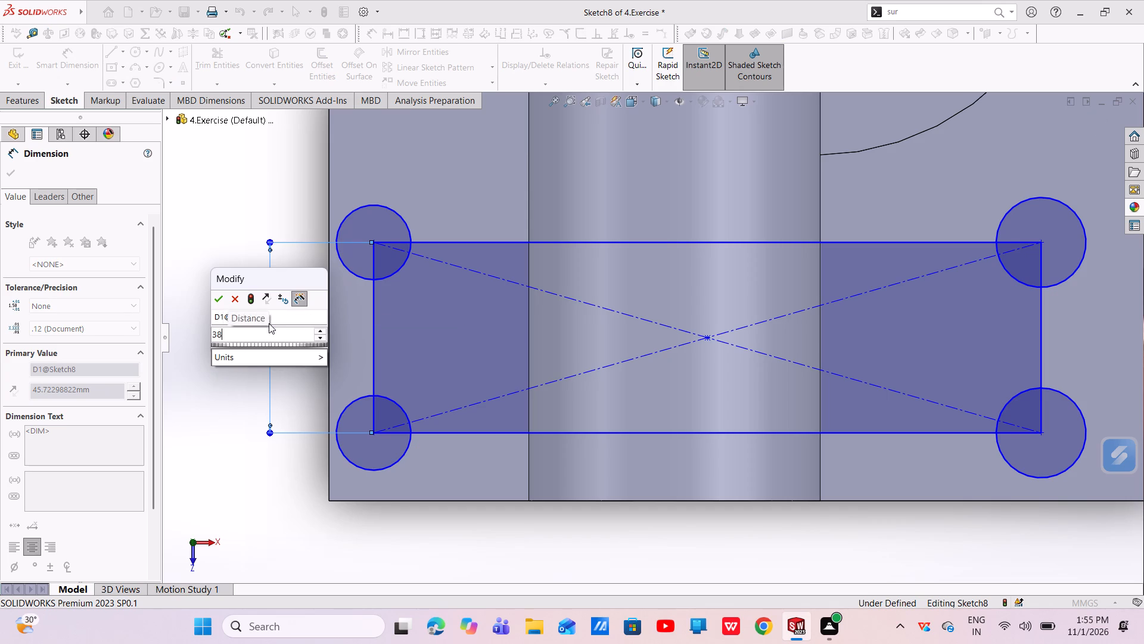
{"action": "key", "text": "Return"}
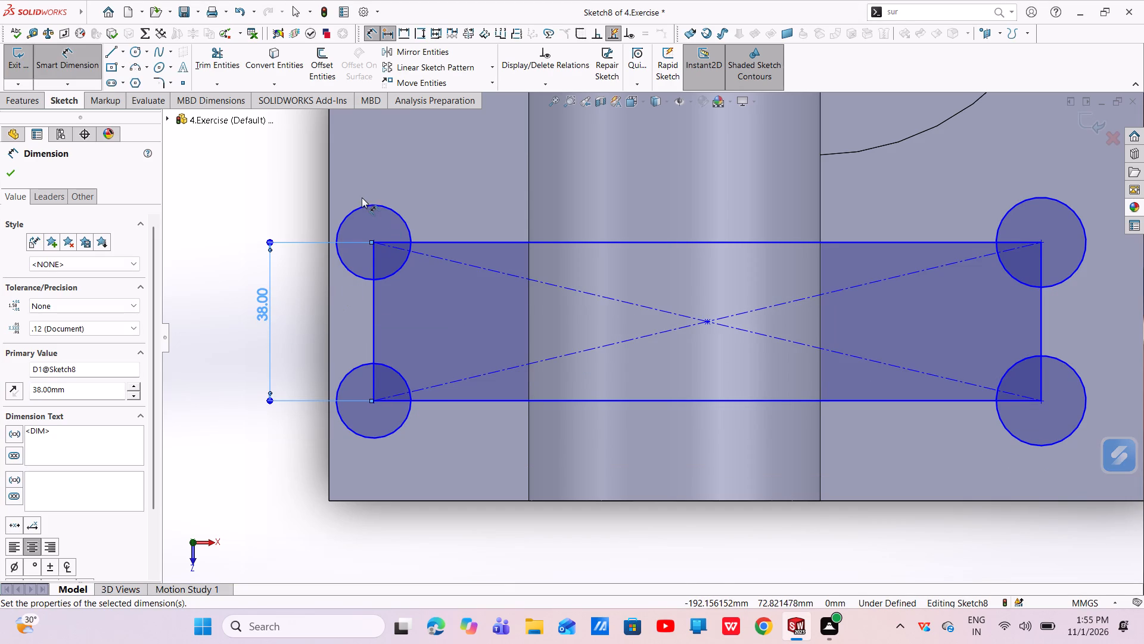
Dimension the rear circle at the end farthest from the origin with a diameter of 19 mm.
{"action": "left_click", "coordinate": [360, 208]}
{"action": "left_click", "coordinate": [248, 205]}
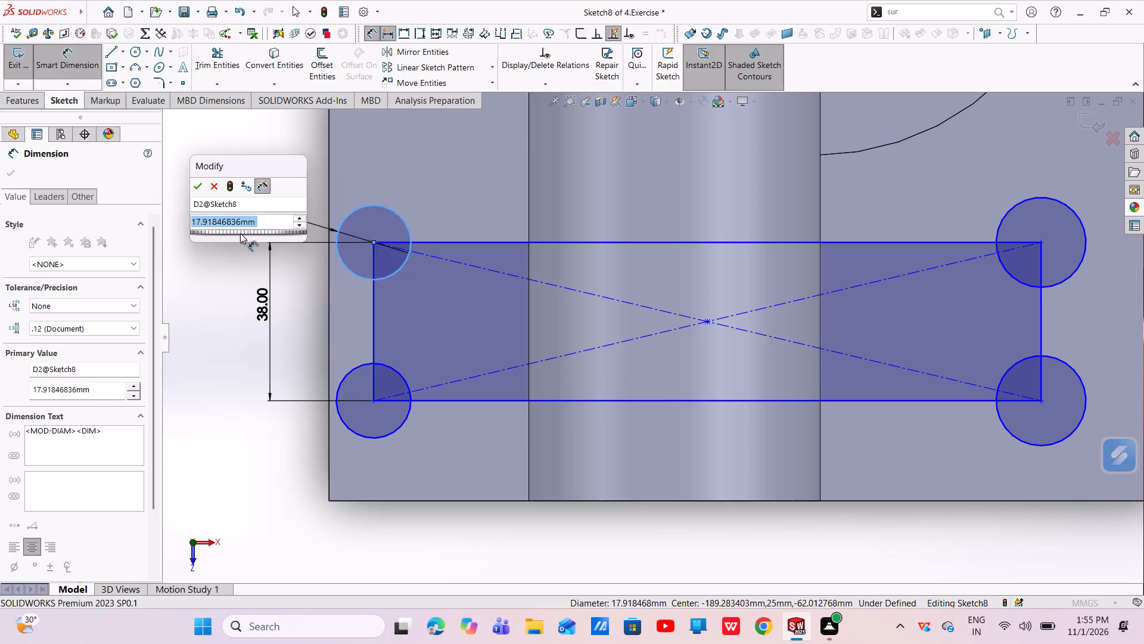
{"action": "key", "text": "BackSpace"}
{"action": "type", "text": "19"}
{"action": "key", "text": "Return"}
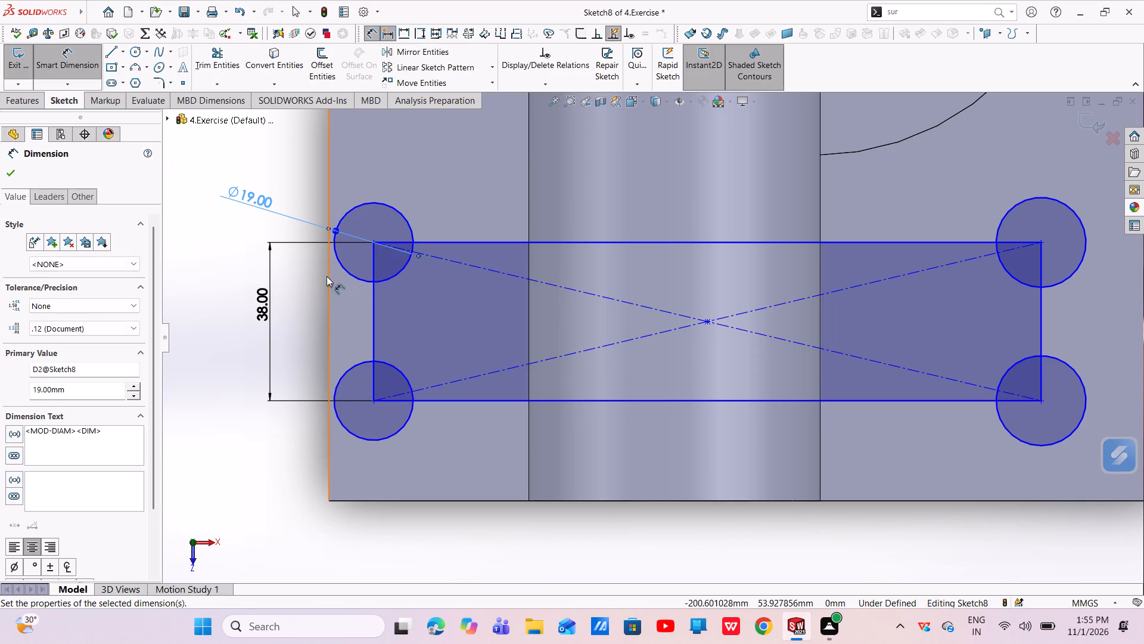
{"action": "scroll", "coordinate": [386, 293], "scroll_direction": "up", "scroll_amount": 2}
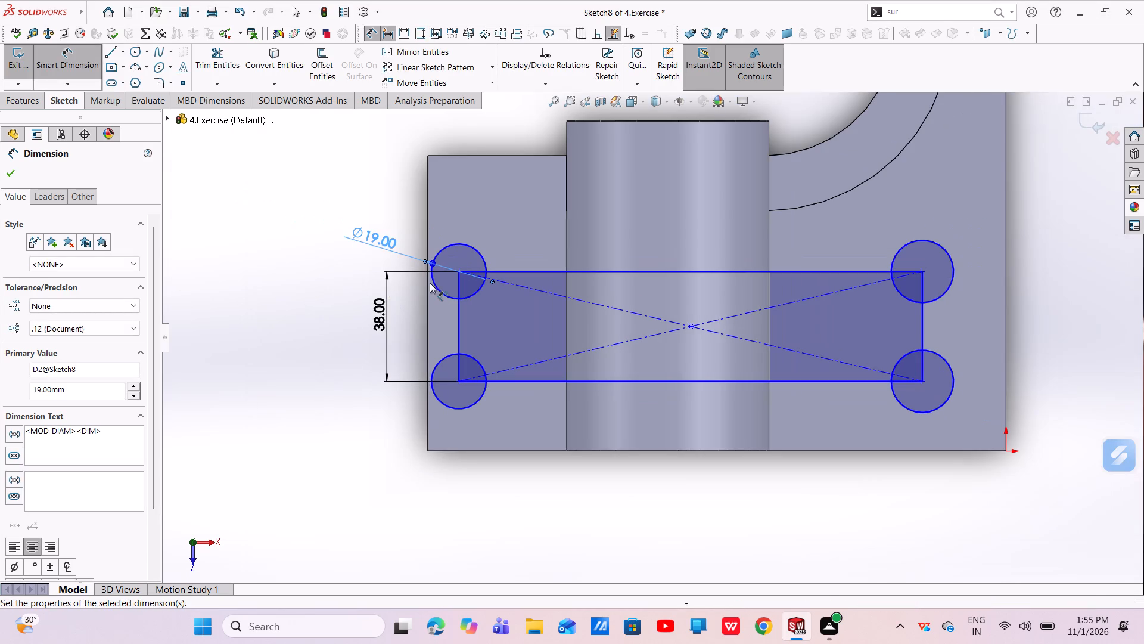
{"action": "key", "text": "Escape"}
{"action": "key", "text": "Escape"}
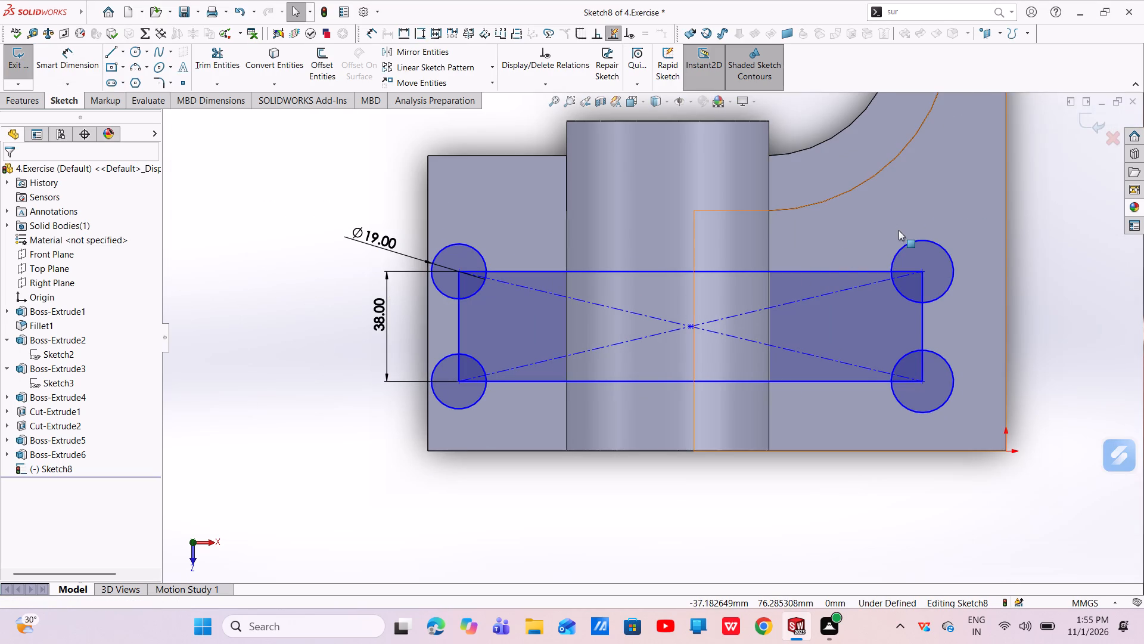
Make both circles nearest the origin equal to the dimensioned 19 mm circle.
{"action": "left_click", "coordinate": [903, 244]}
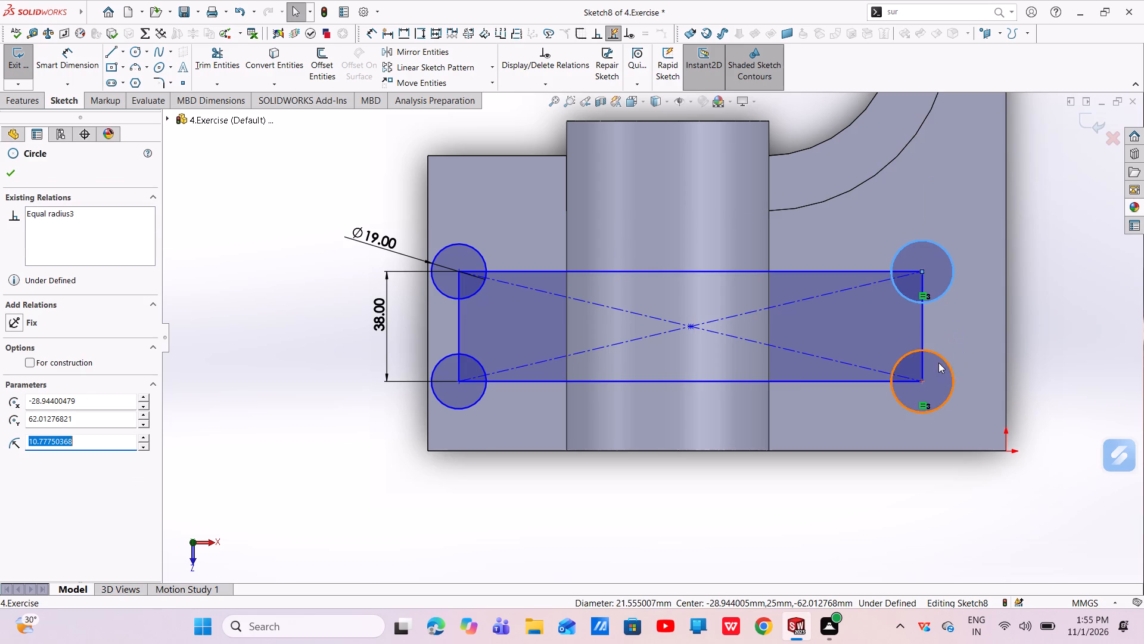
{"action": "left_click", "coordinate": [939, 357], "text": "ctrl"}
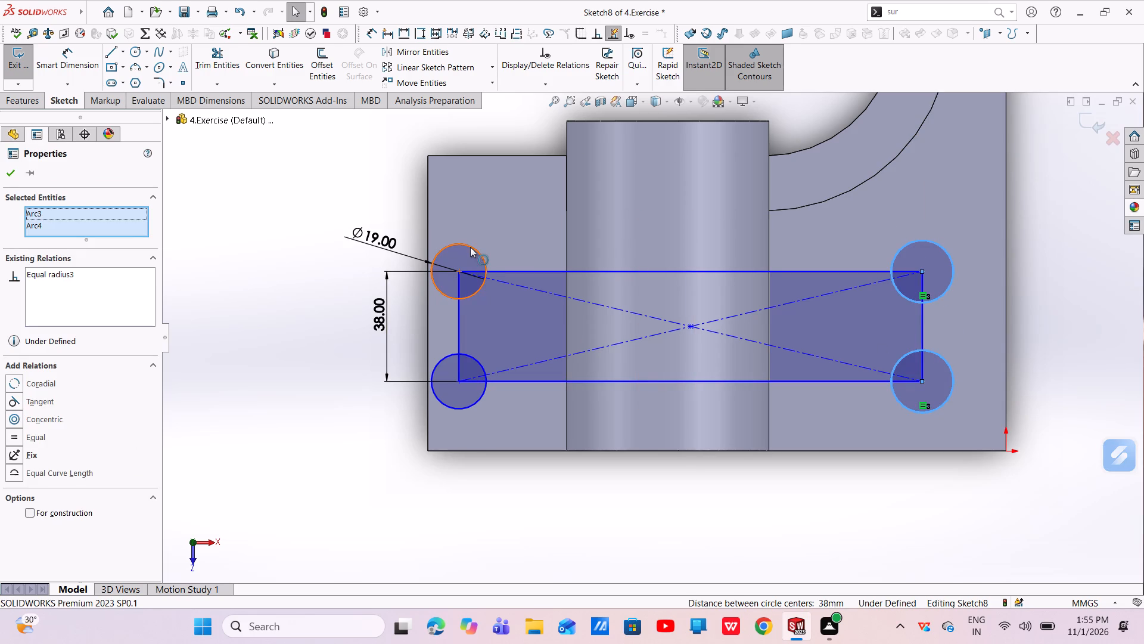
{"action": "left_click", "coordinate": [470, 247], "text": "ctrl"}
{"action": "left_click", "coordinate": [541, 190]}
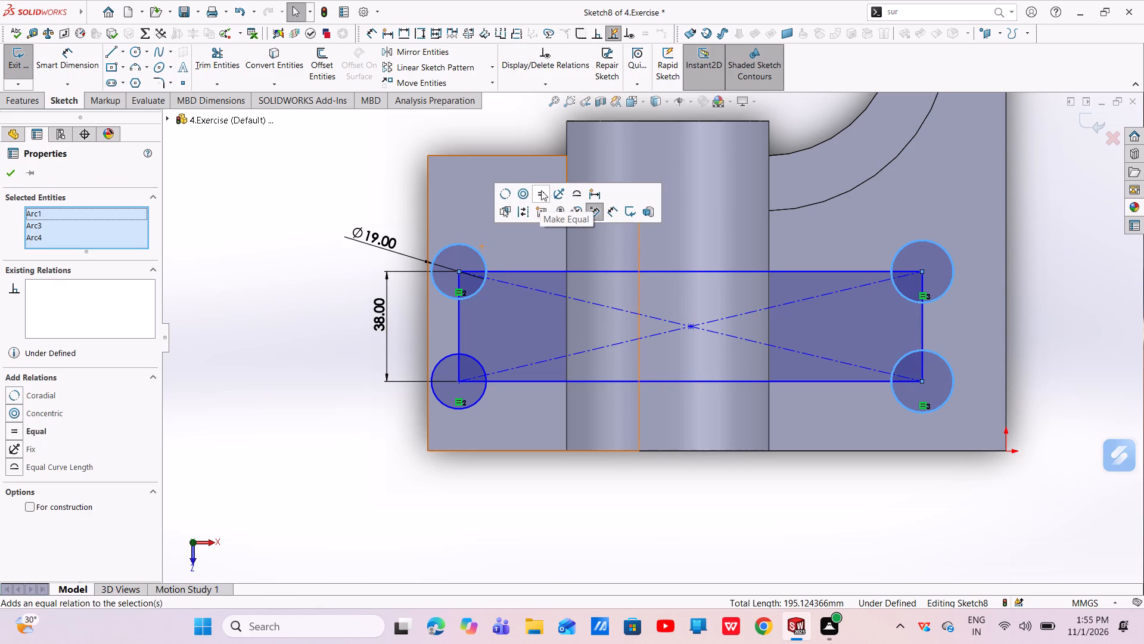
{"action": "key", "text": "Escape"}
{"action": "key", "text": "Escape"}
{"action": "key", "text": "Escape"}
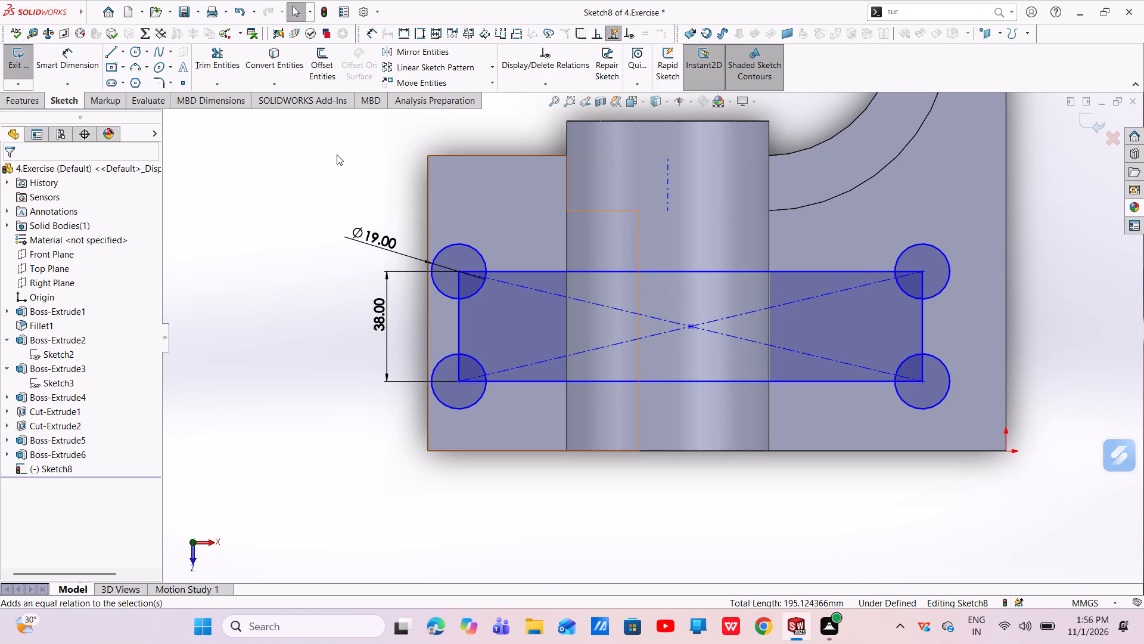
Dimension the rectangle's short side farthest from the origin at 16 mm from the plate's adjacent end edge.
{"action": "left_click", "coordinate": [54, 70]}
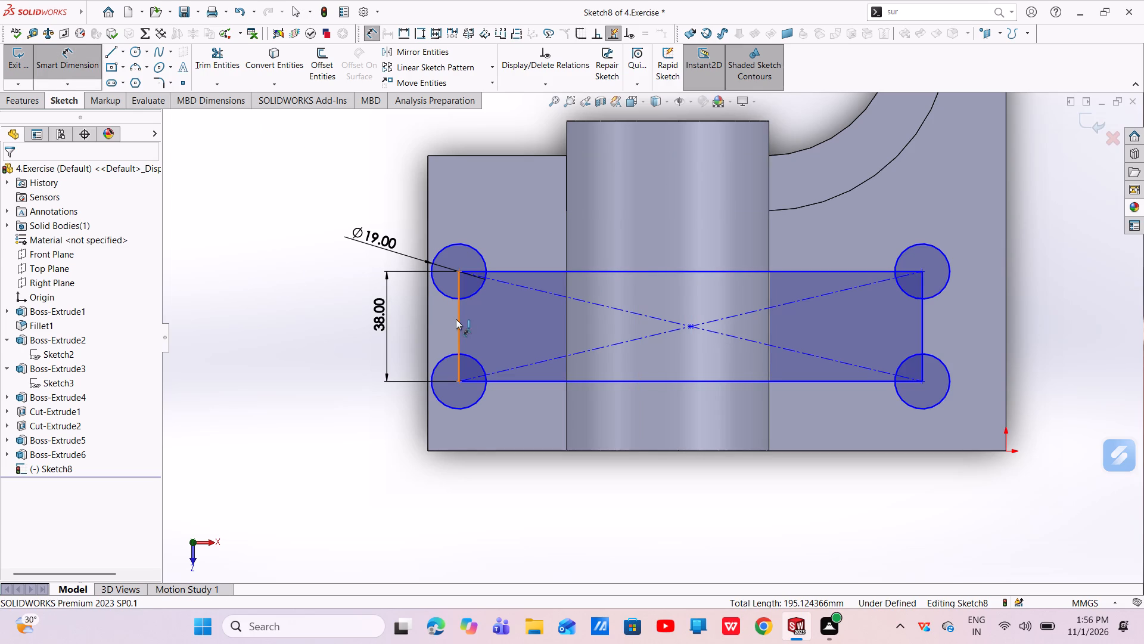
{"action": "left_click", "coordinate": [459, 321]}
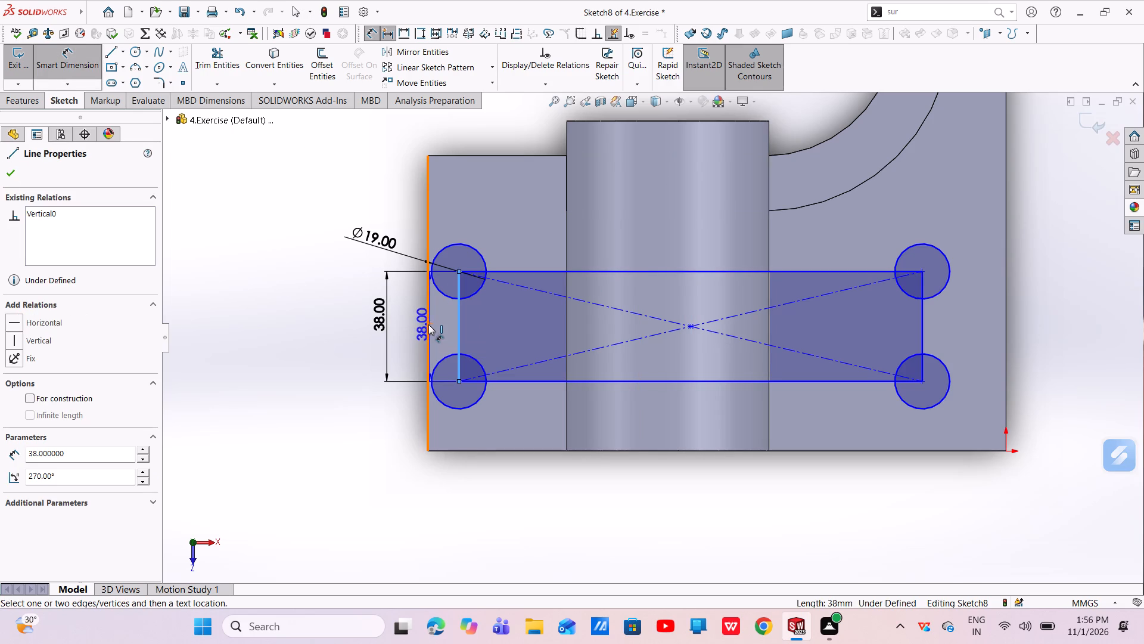
{"action": "left_click", "coordinate": [426, 324]}
{"action": "left_click", "coordinate": [437, 500]}
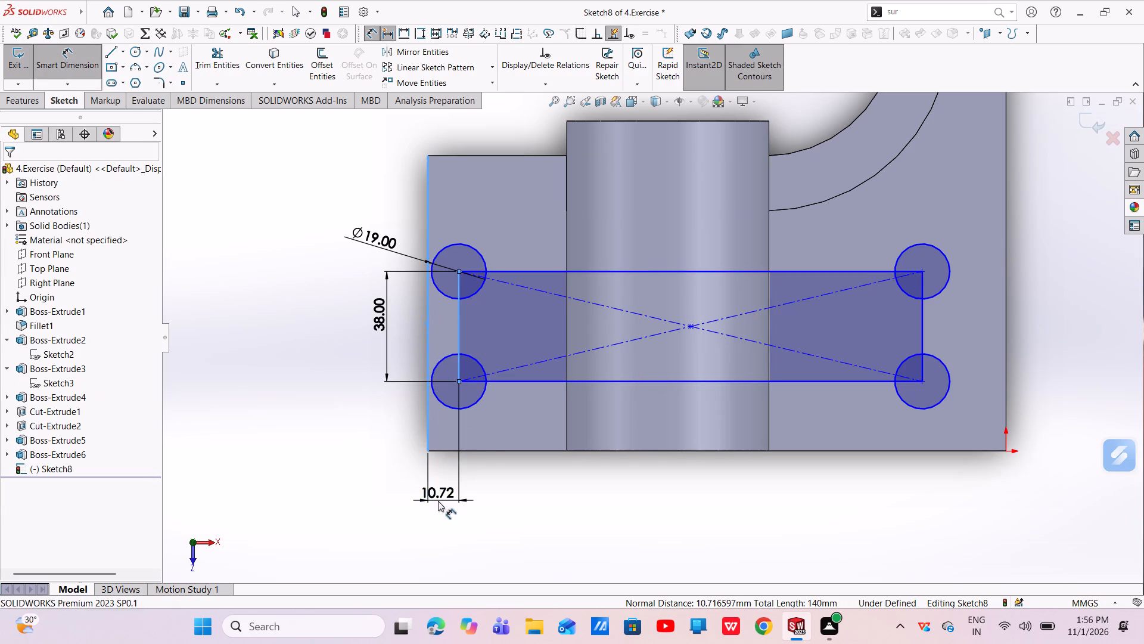
{"action": "key", "text": "BackSpace"}
{"action": "key", "text": "1"}
{"action": "key", "text": "6"}
{"action": "key", "text": "Return"}
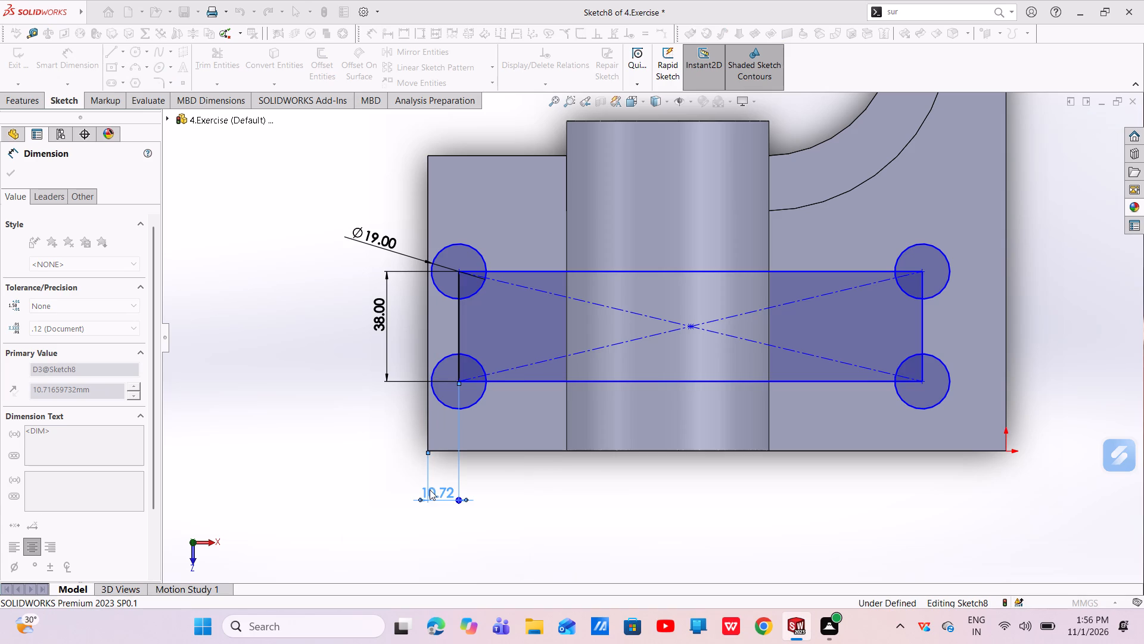
{"action": "key", "text": "Escape"}
{"action": "key", "text": "Escape"}
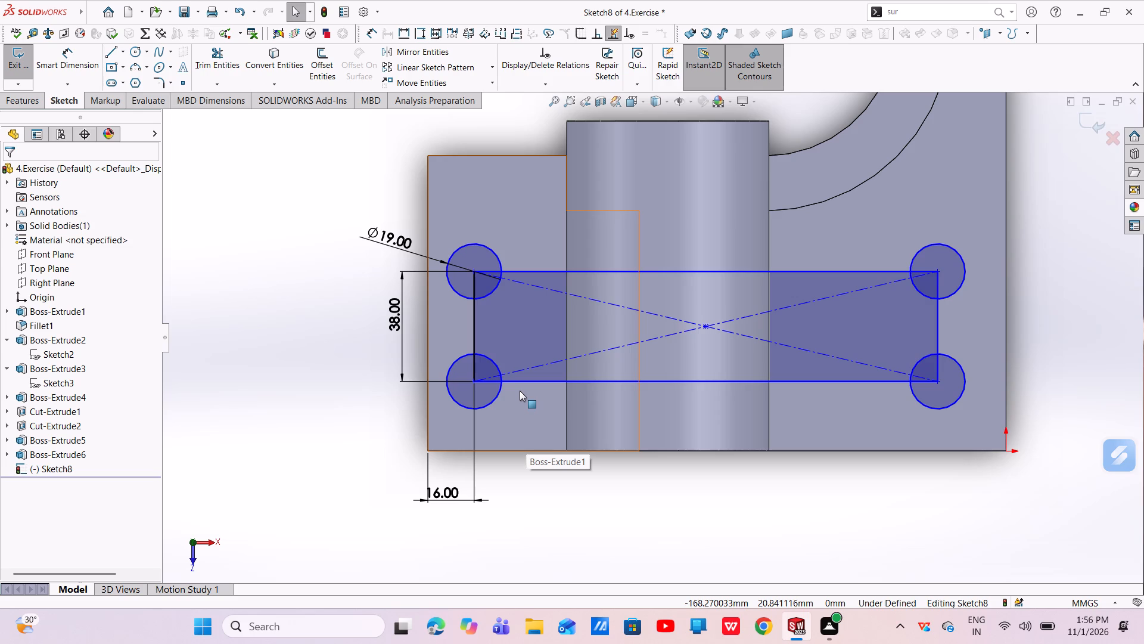
{"action": "key", "text": "Escape"}
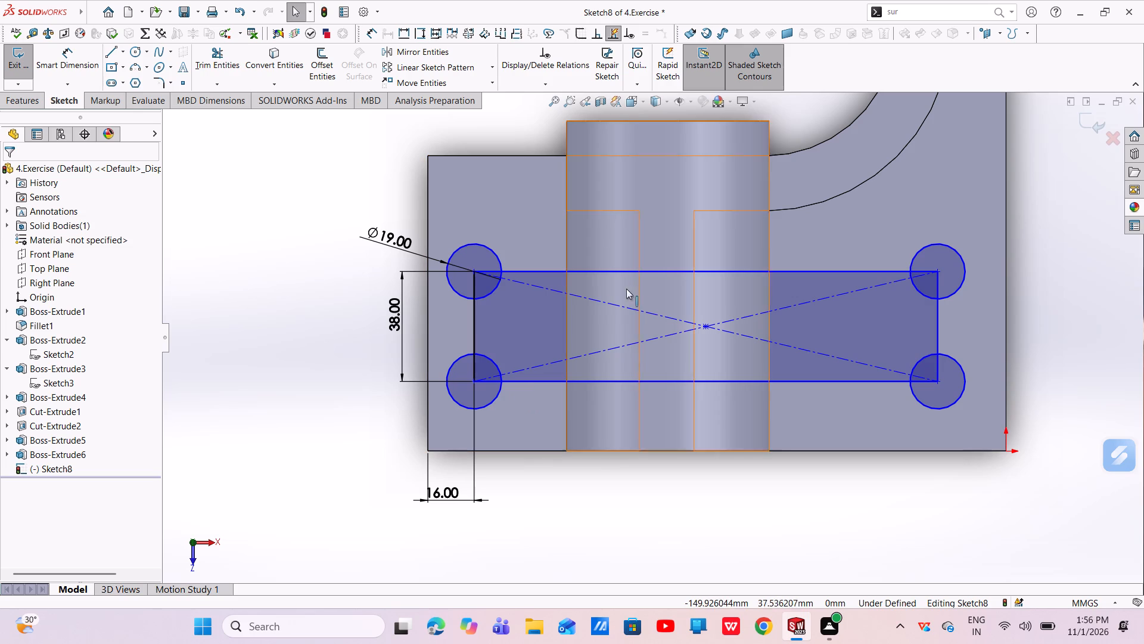
Convert the rectangle's four sides to construction geometry.
{"action": "left_click", "coordinate": [531, 330]}
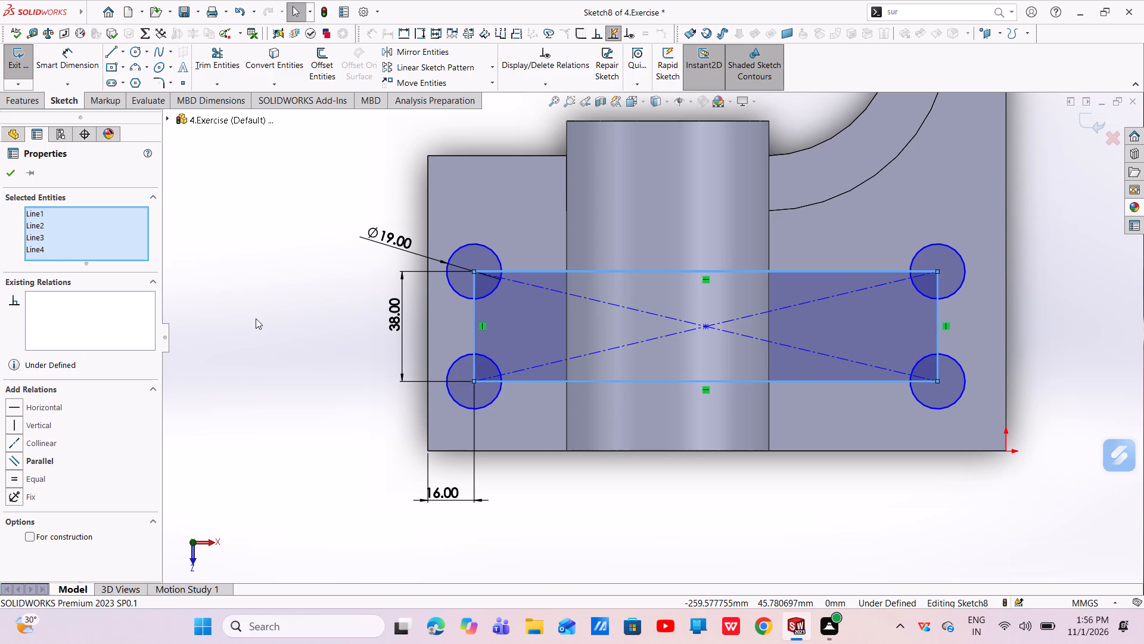
{"action": "left_click", "coordinate": [29, 535]}
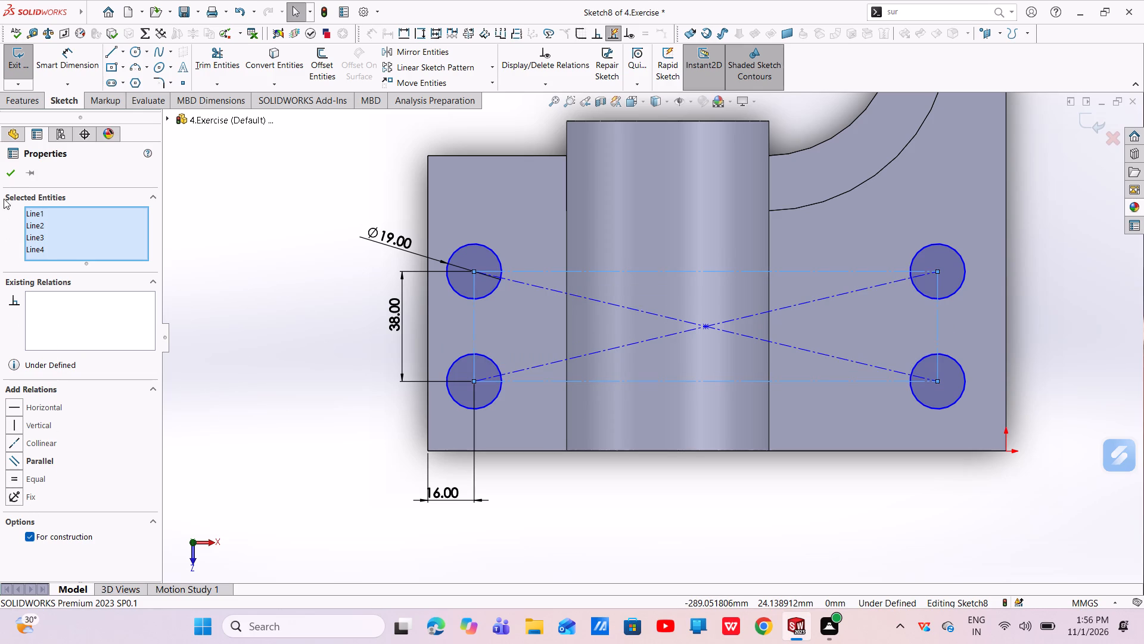
{"action": "left_click", "coordinate": [13, 175]}
Dimension the rectangle's front long side at 19 mm from the plate's front edge.
{"action": "left_click", "coordinate": [73, 61]}
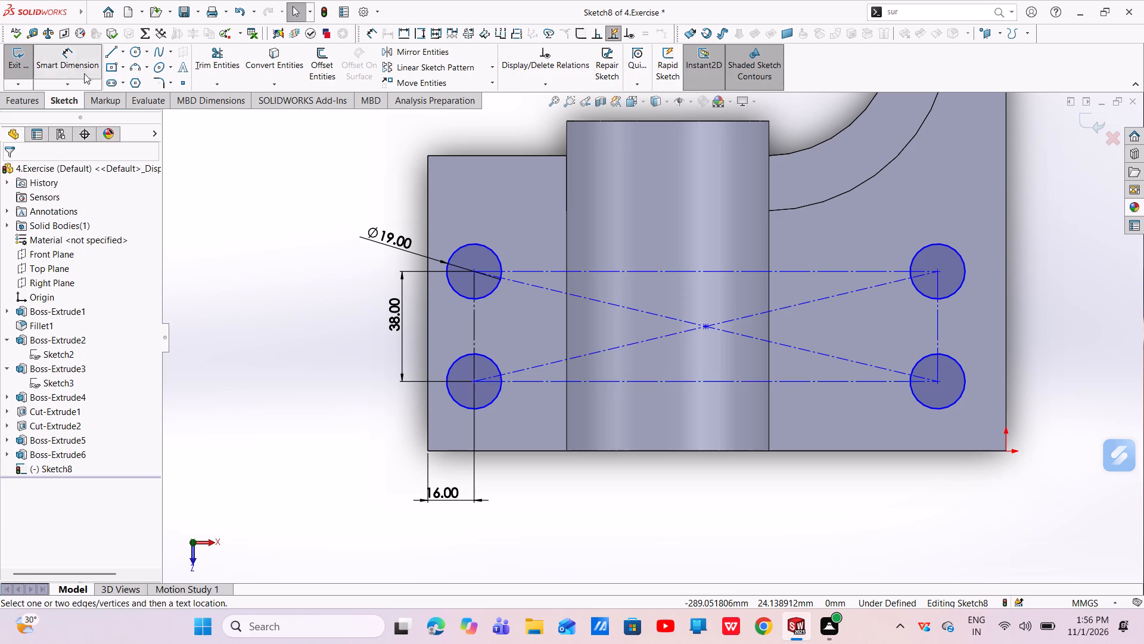
{"action": "left_click", "coordinate": [548, 382]}
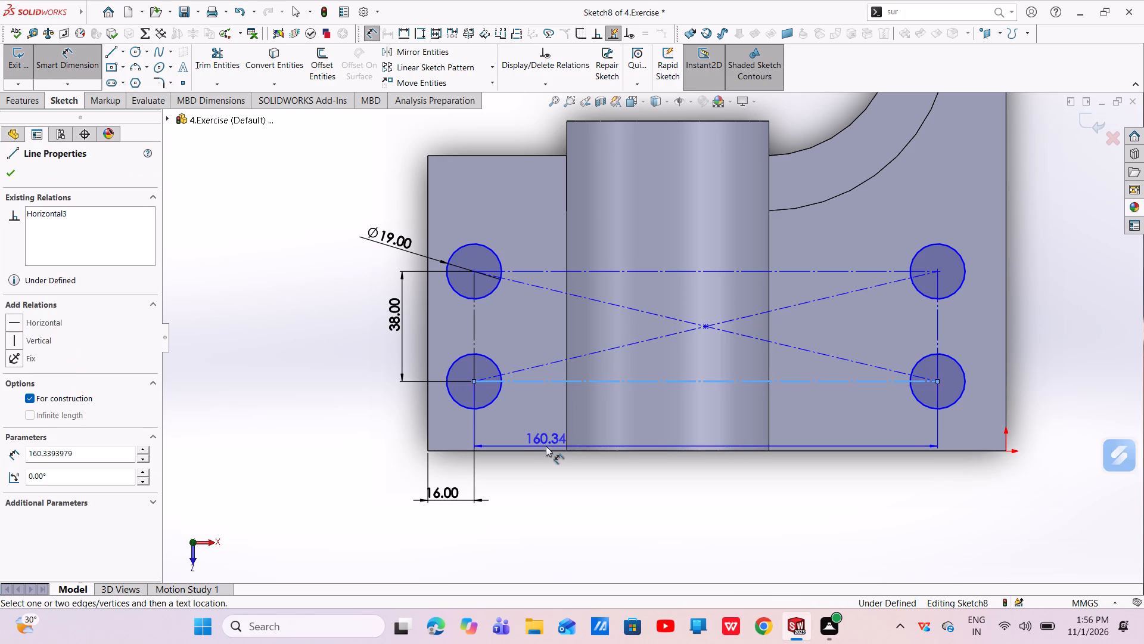
{"action": "left_click", "coordinate": [543, 449]}
{"action": "left_click", "coordinate": [325, 441]}
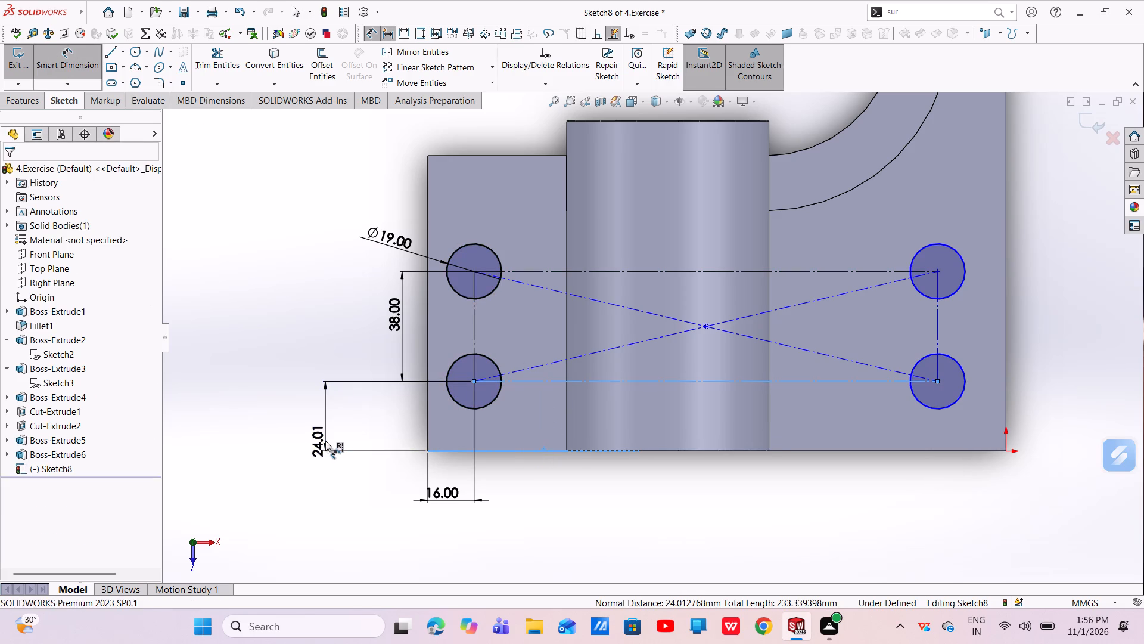
{"action": "key", "text": "BackSpace"}
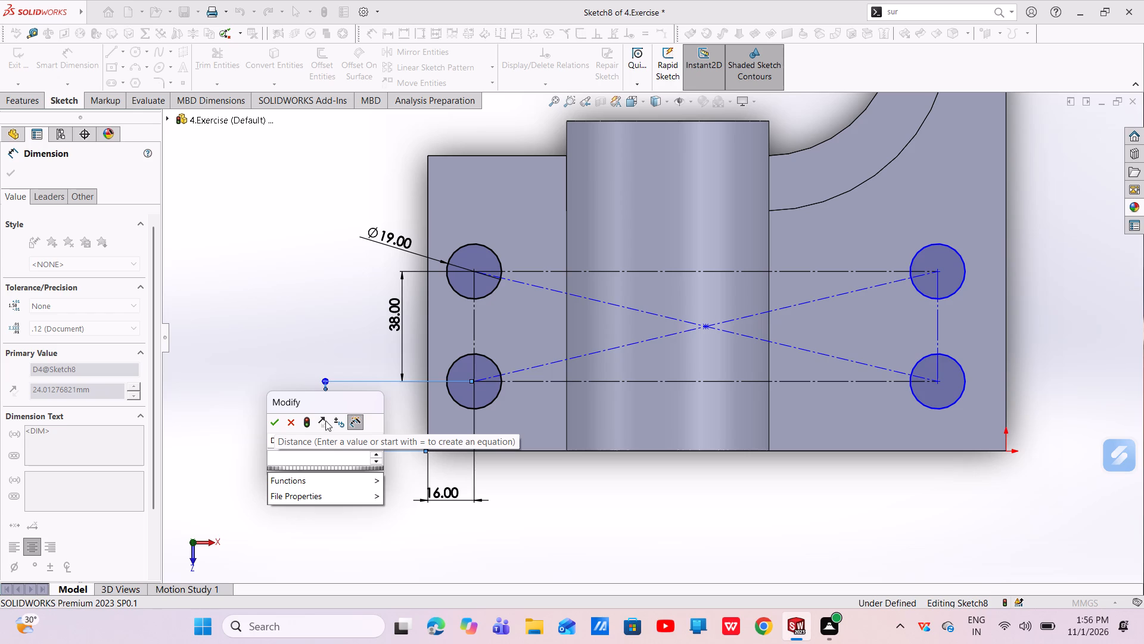
{"action": "key", "text": "1"}
{"action": "key", "text": "9"}
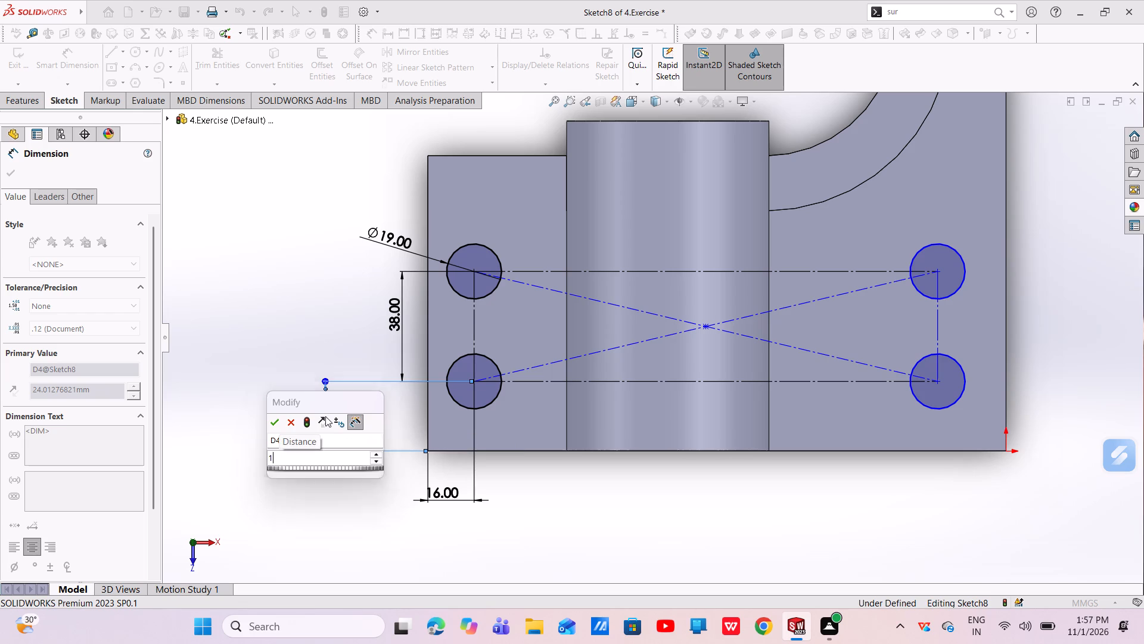
{"action": "key", "text": "Return"}
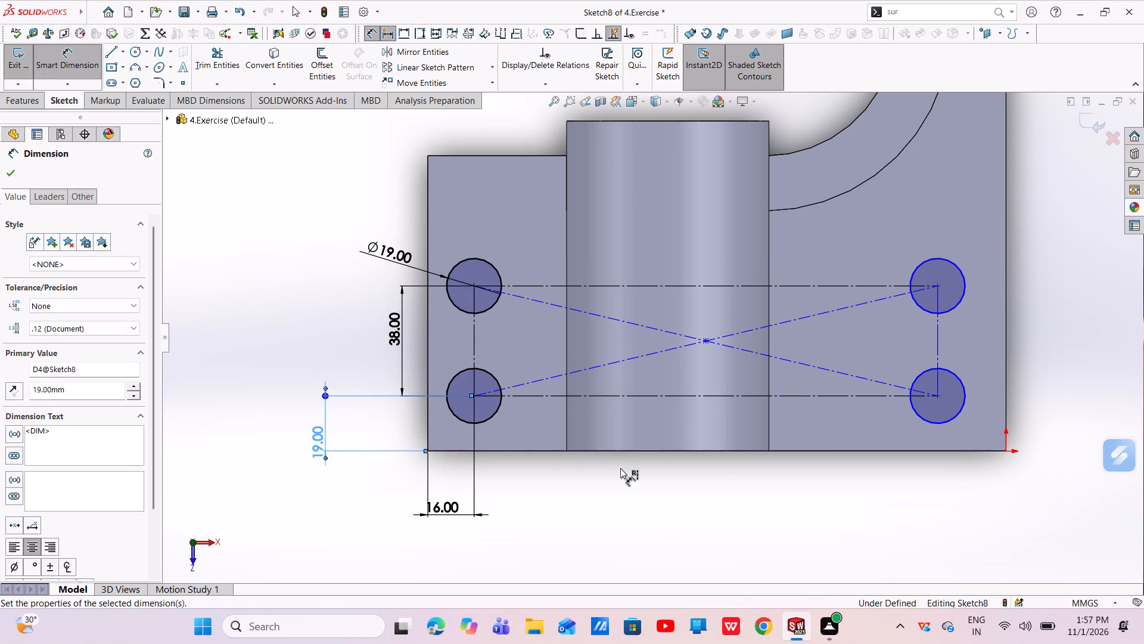
Dimension the rectangle's short side nearest the origin at 32 mm from the plate's adjacent end edge.
{"action": "scroll", "coordinate": [623, 467], "scroll_direction": "up", "scroll_amount": 4}
{"action": "left_click", "coordinate": [689, 434]}
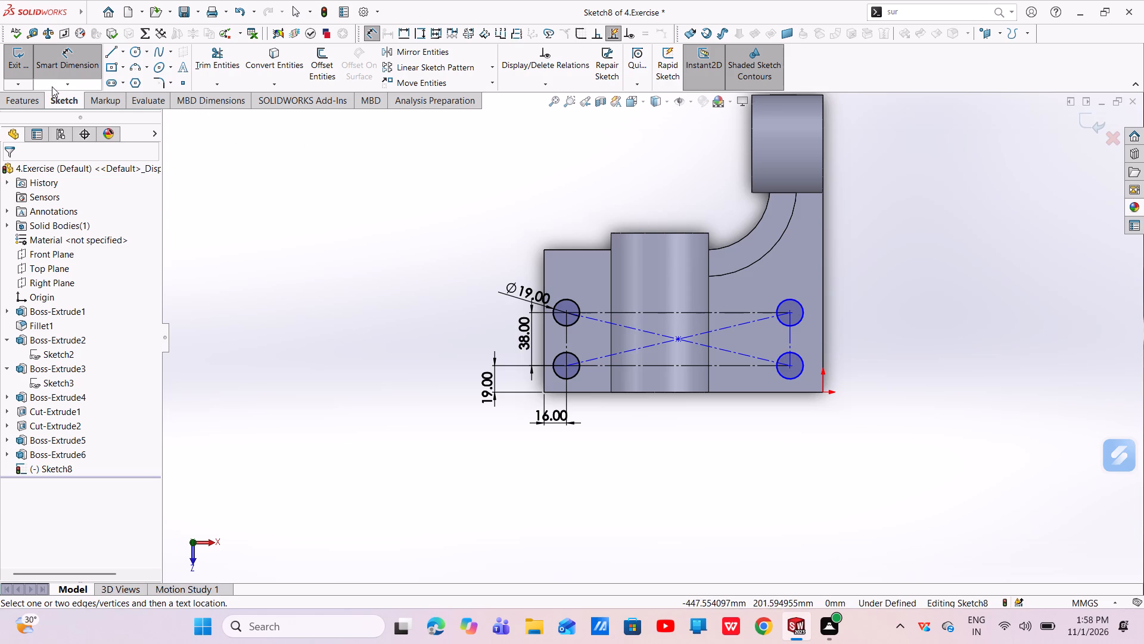
{"action": "scroll", "coordinate": [817, 321], "scroll_direction": "down", "scroll_amount": 5}
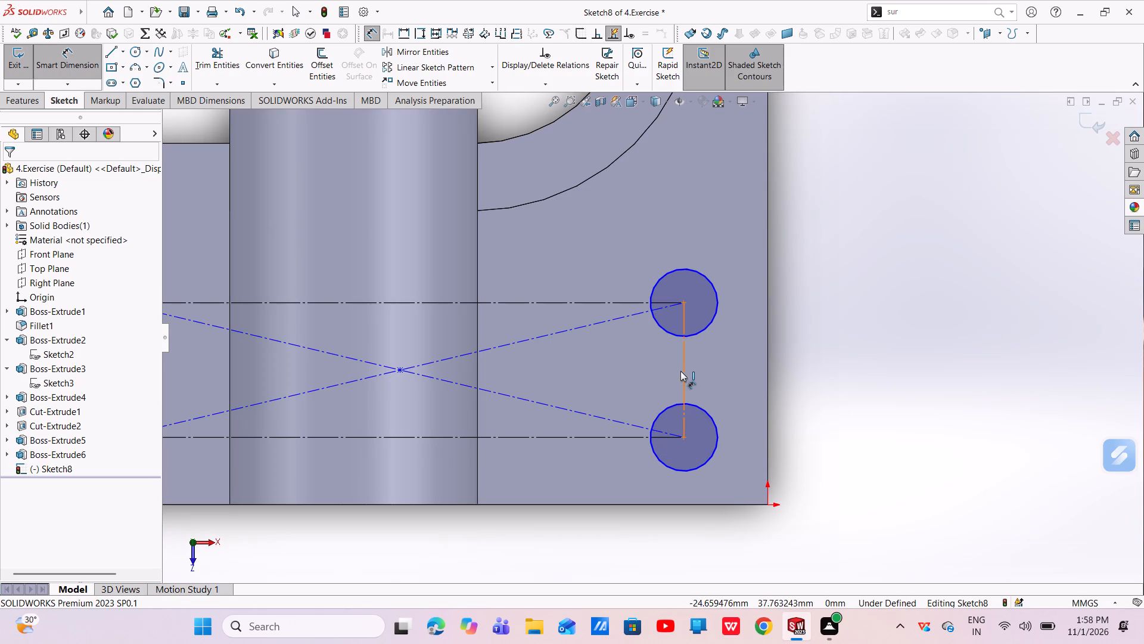
{"action": "left_click", "coordinate": [683, 371]}
{"action": "left_click", "coordinate": [769, 366]}
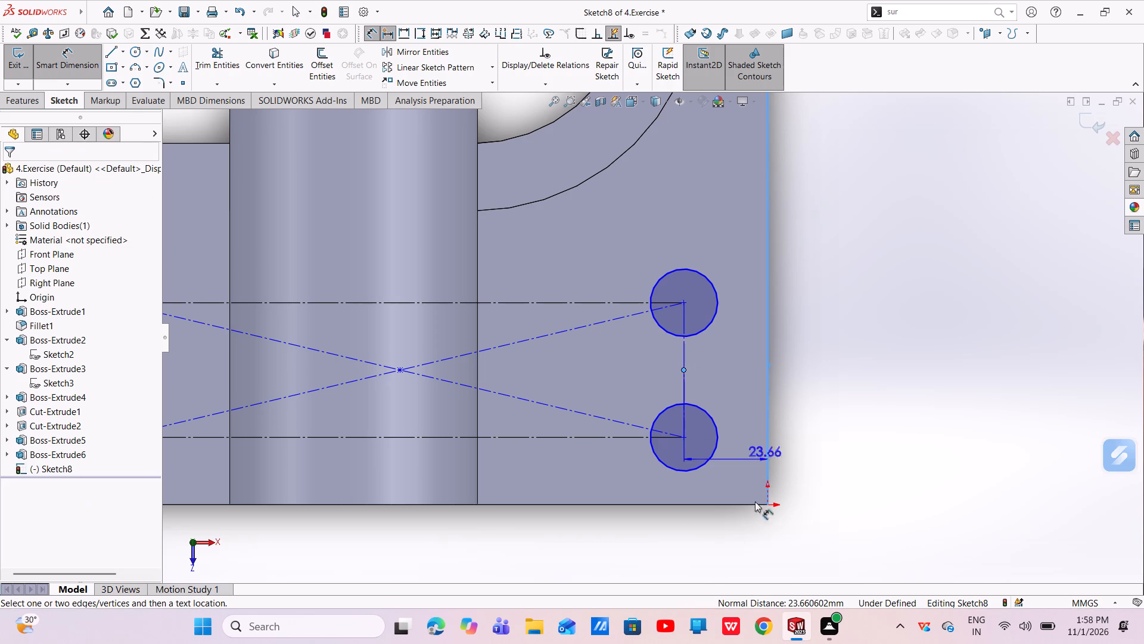
{"action": "left_click", "coordinate": [726, 546]}
{"action": "key", "text": "BackSpace"}
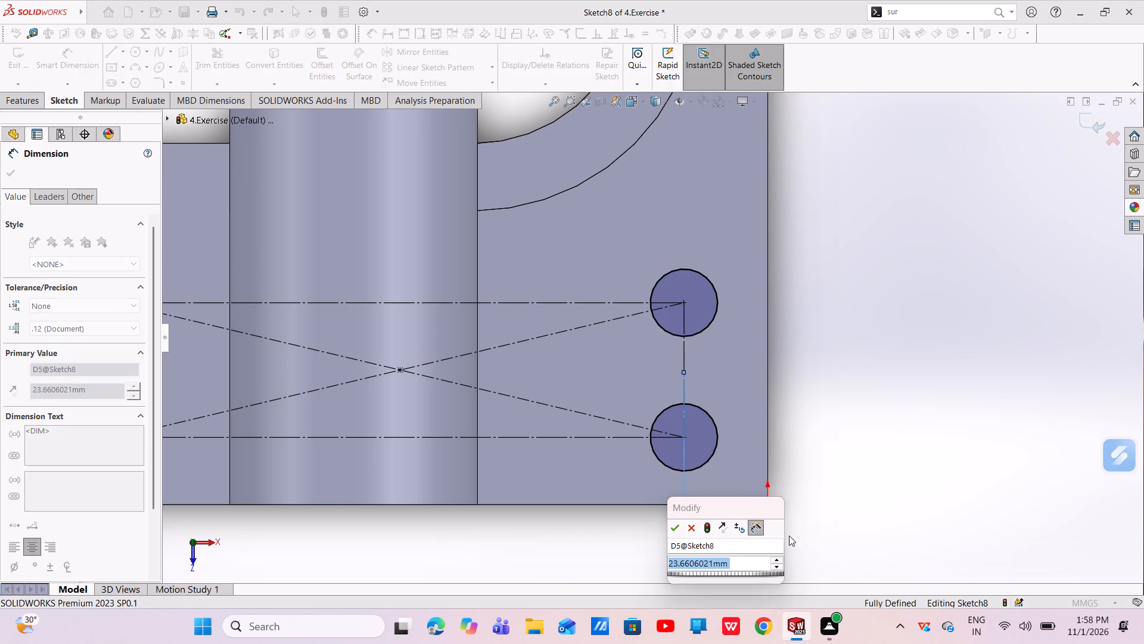
{"action": "type", "text": "32"}
{"action": "key", "text": "Return"}
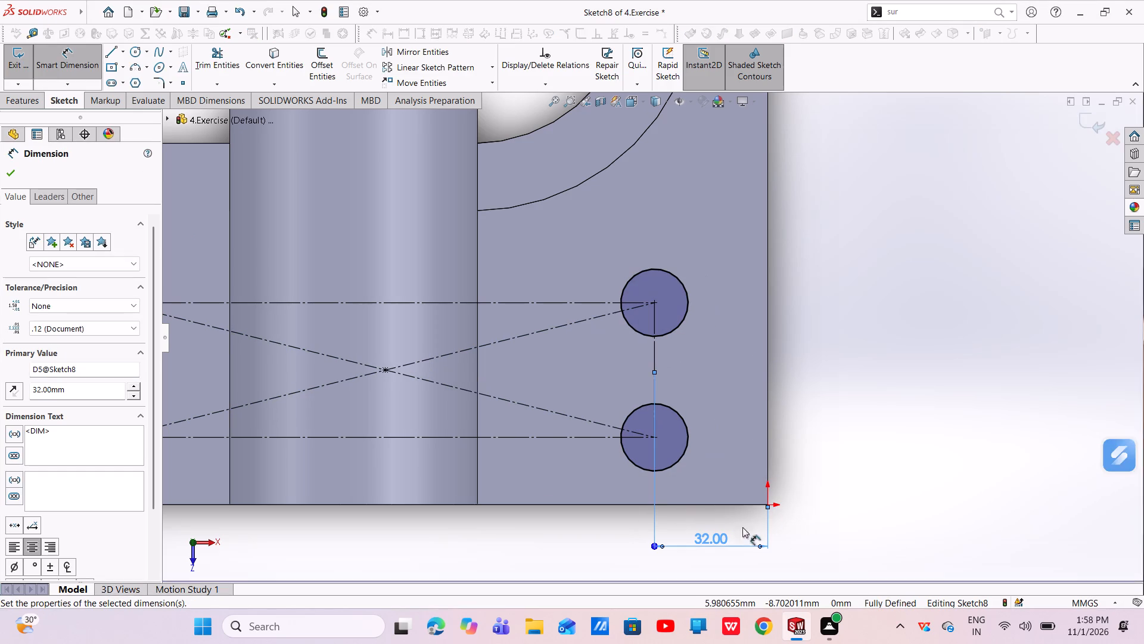
{"action": "scroll", "coordinate": [519, 439], "scroll_direction": "up", "scroll_amount": 4}
{"action": "key", "text": "Escape"}
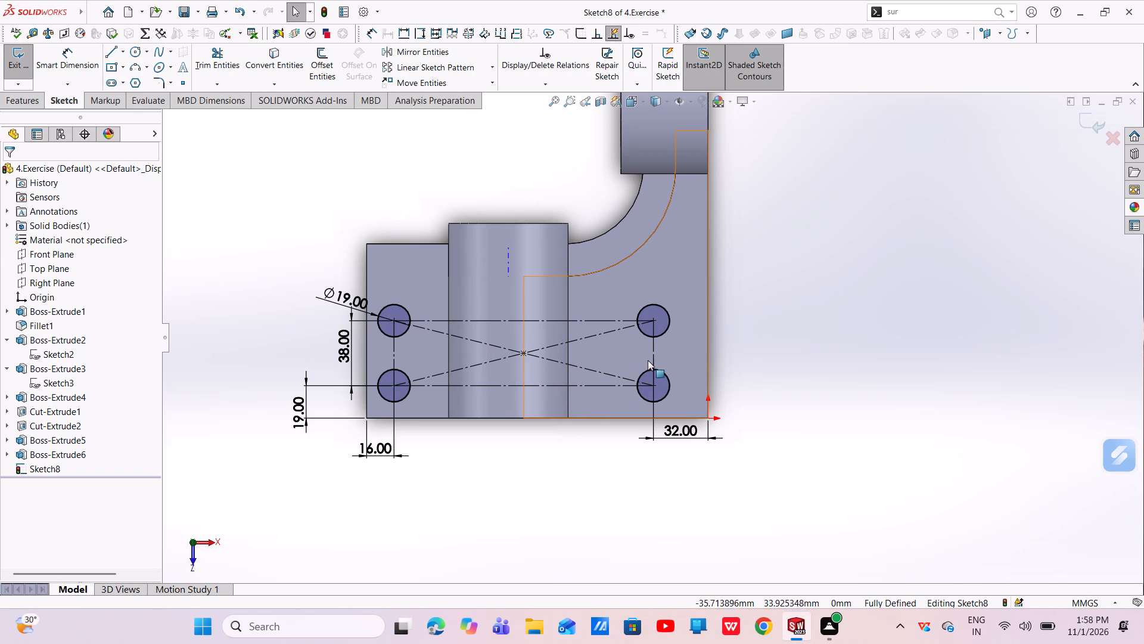
Add a reference dimension for the spacing between the construction rectangle's two short sides.
{"action": "left_click", "coordinate": [70, 58]}
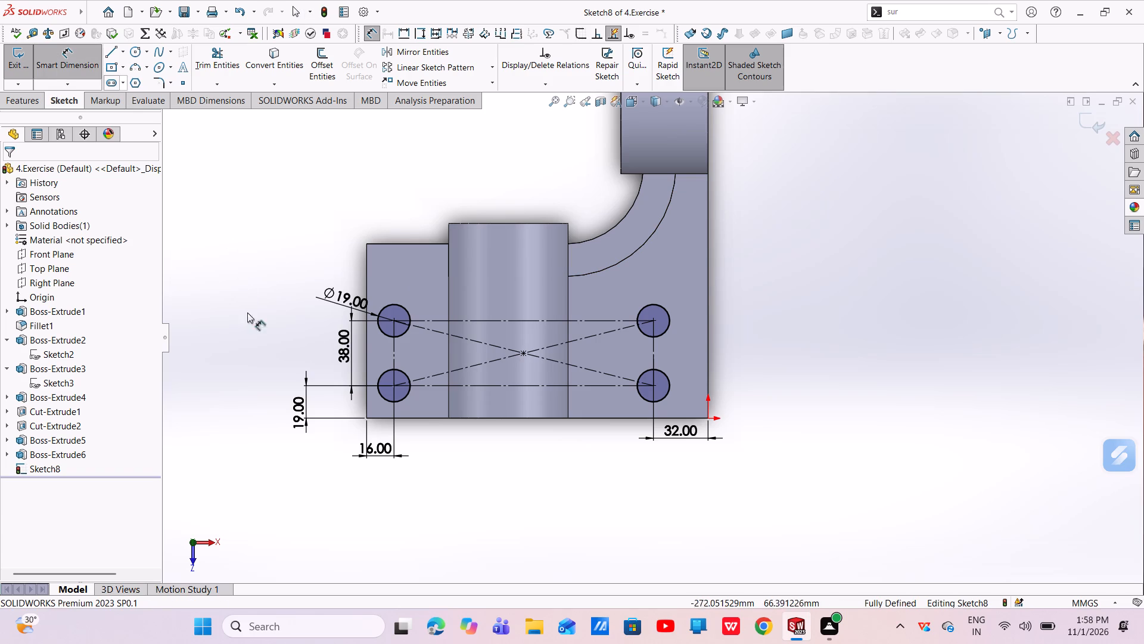
{"action": "left_click", "coordinate": [396, 347]}
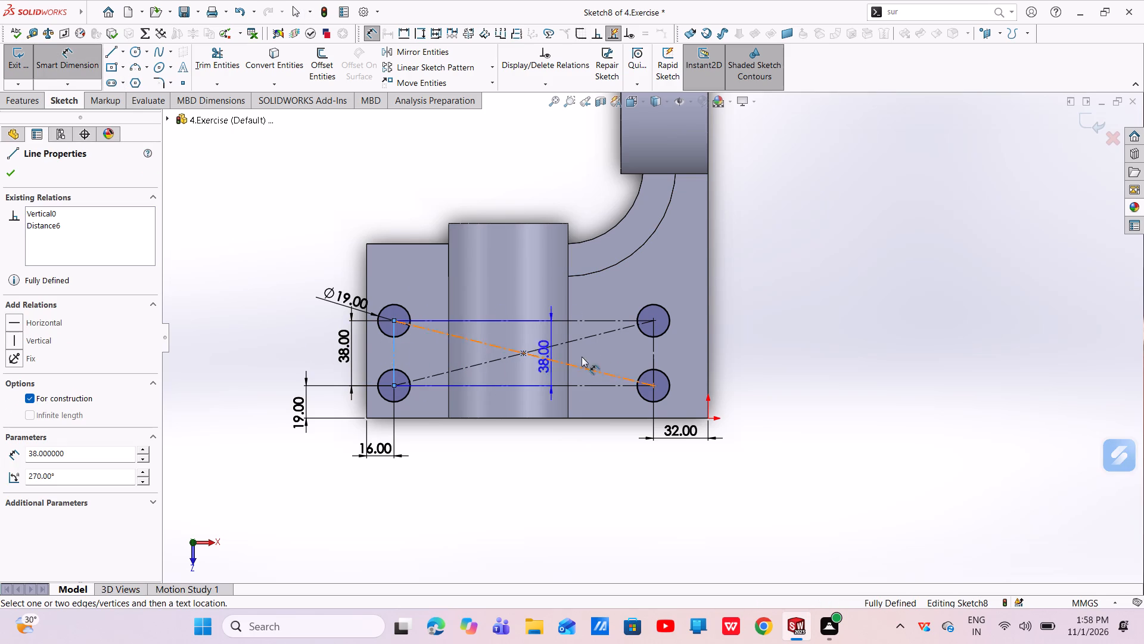
{"action": "left_click", "coordinate": [652, 355]}
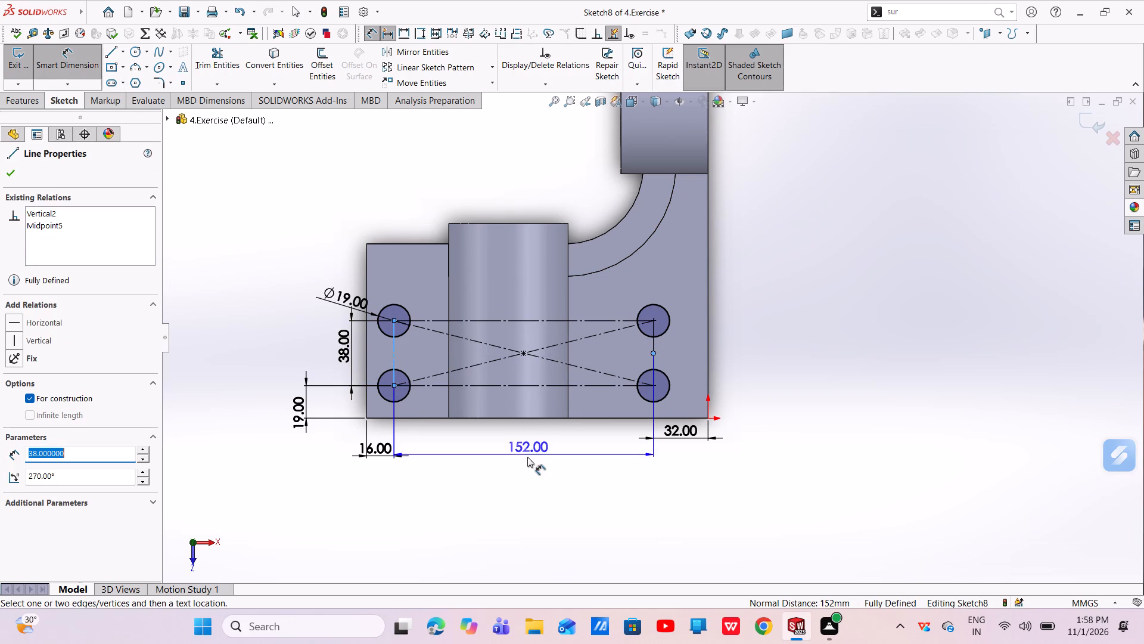
{"action": "left_click", "coordinate": [536, 462]}
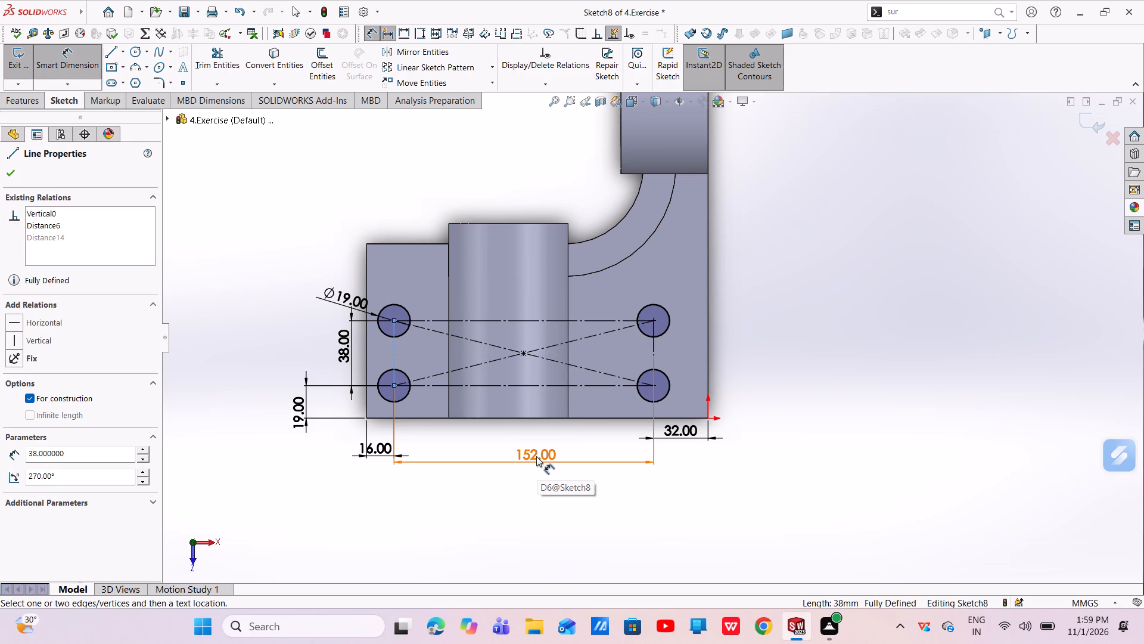
{"action": "key", "text": "Escape"}
{"action": "key", "text": "Escape"}
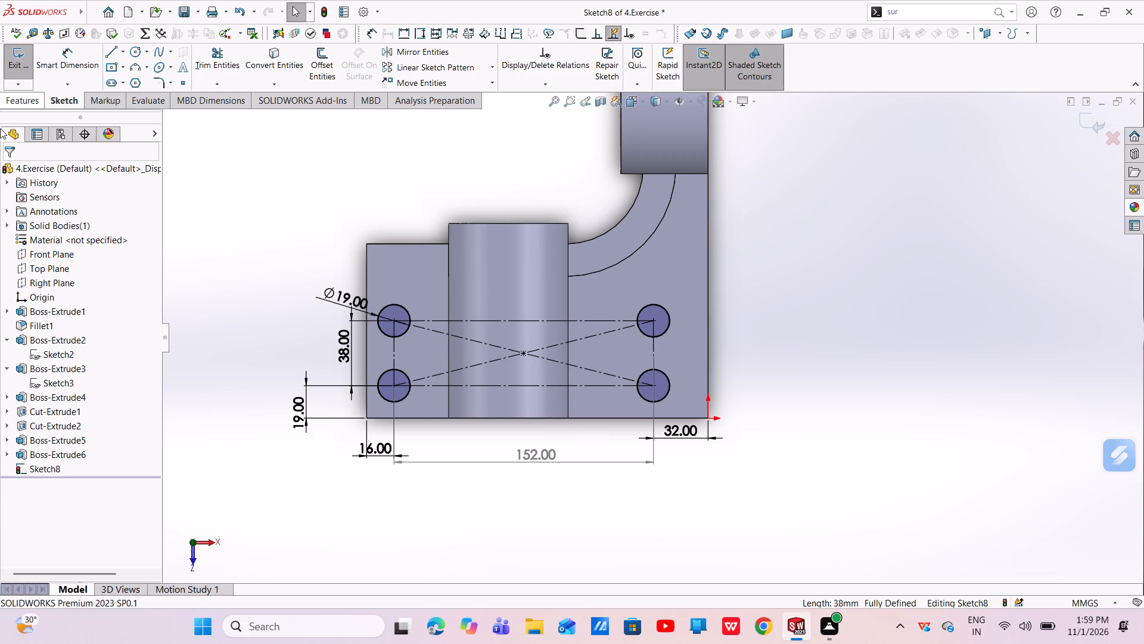
Cut-extrude the four circles through the plate with a blind depth of 257 mm.
{"action": "left_click", "coordinate": [26, 100]}
{"action": "left_click", "coordinate": [193, 69]}
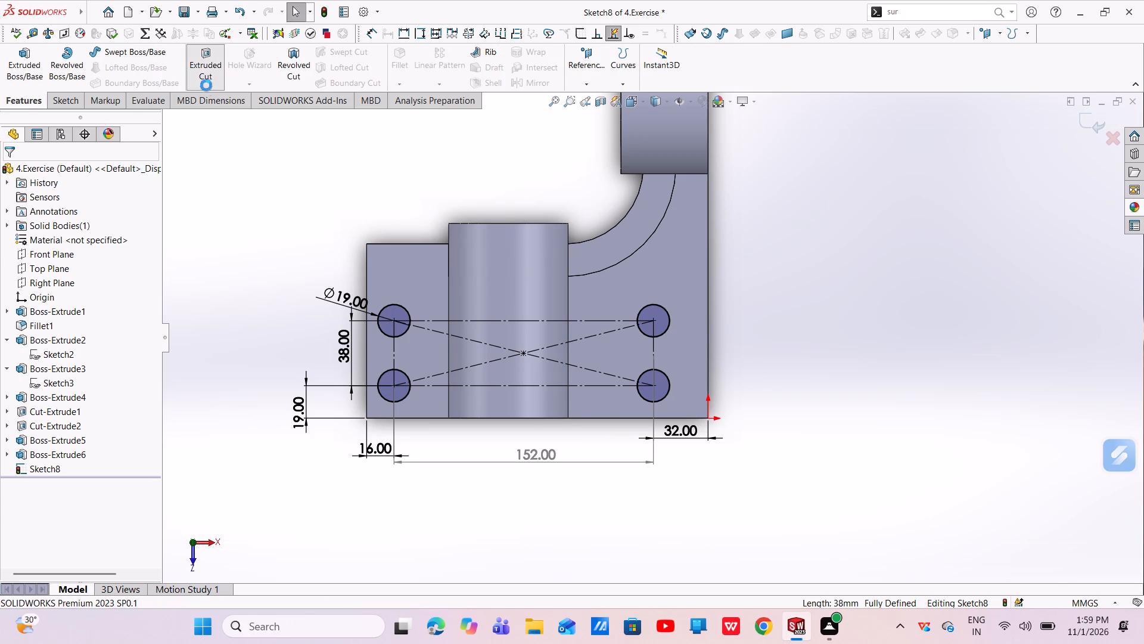
{"action": "middle_click_drag", "start_coordinate": [646, 325], "coordinate": [584, 242]}
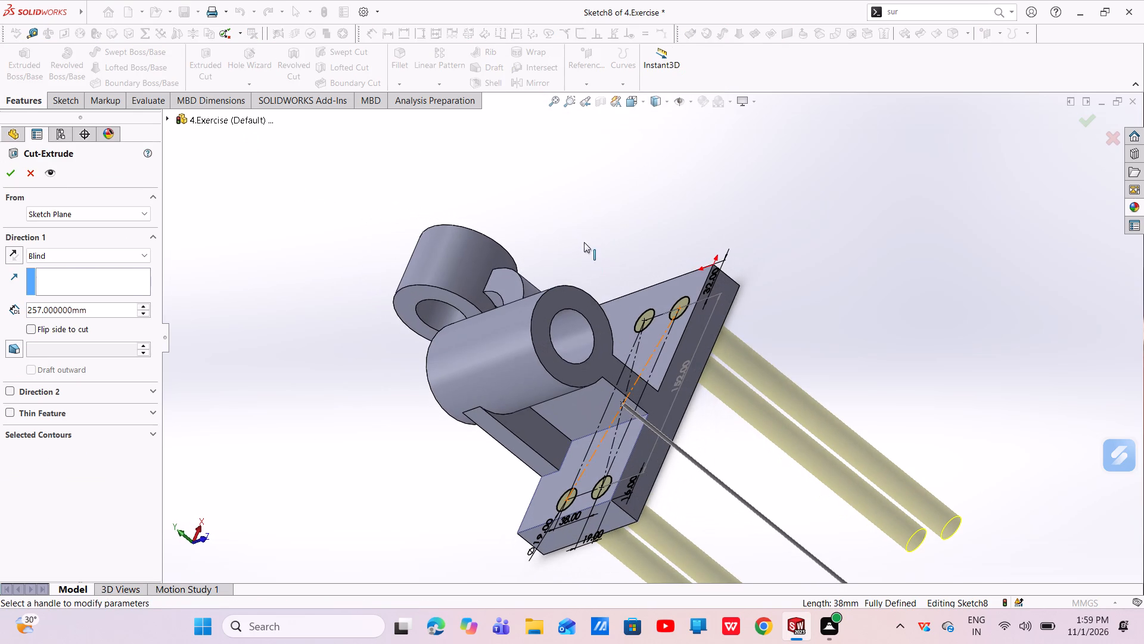
{"action": "left_click", "coordinate": [8, 171]}
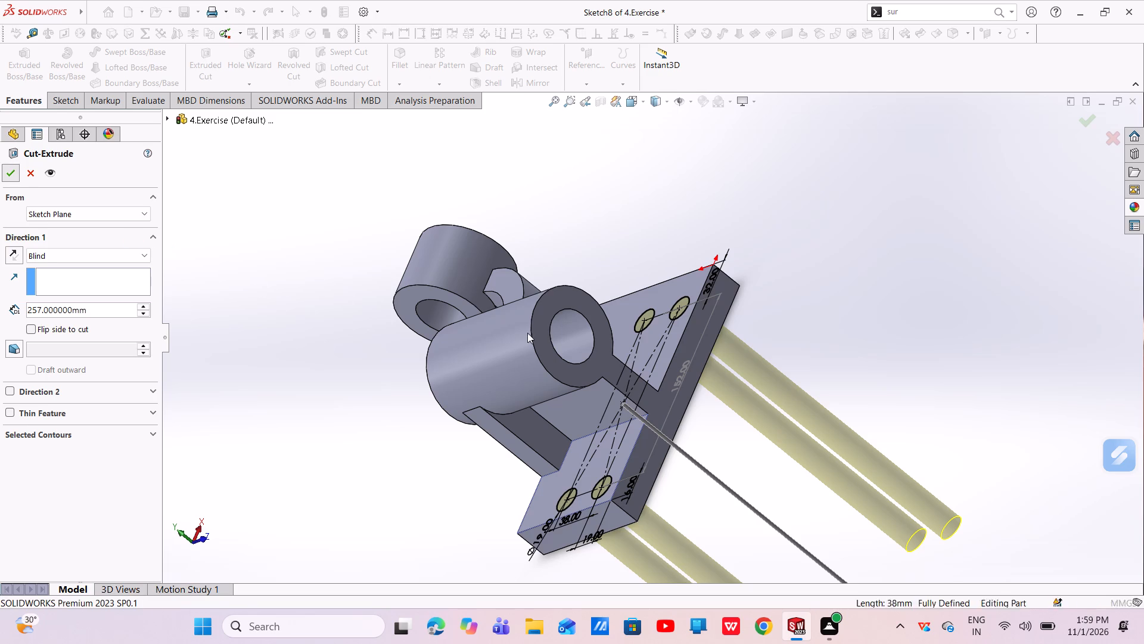
Start a 3 mm fillet on the two vertical corner edges of the plate end farthest from the origin.
{"action": "scroll", "coordinate": [652, 342], "scroll_direction": "up", "scroll_amount": 4}
{"action": "middle_click_drag", "start_coordinate": [650, 339], "coordinate": [642, 488]}
{"action": "scroll", "coordinate": [640, 411], "scroll_direction": "down", "scroll_amount": 2}
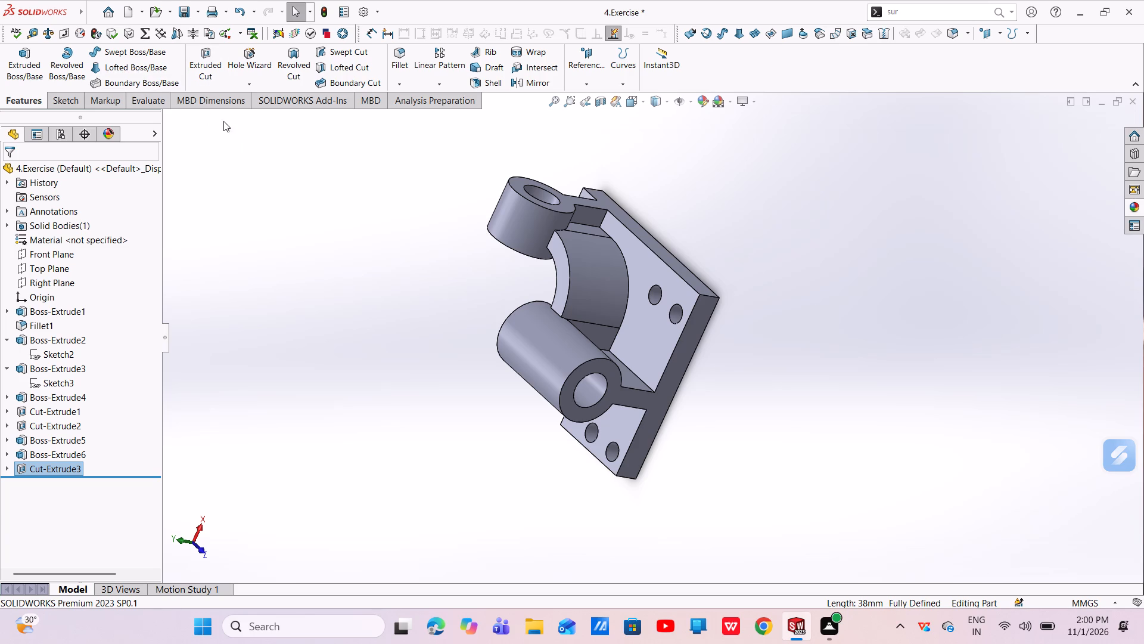
{"action": "left_click", "coordinate": [399, 58]}
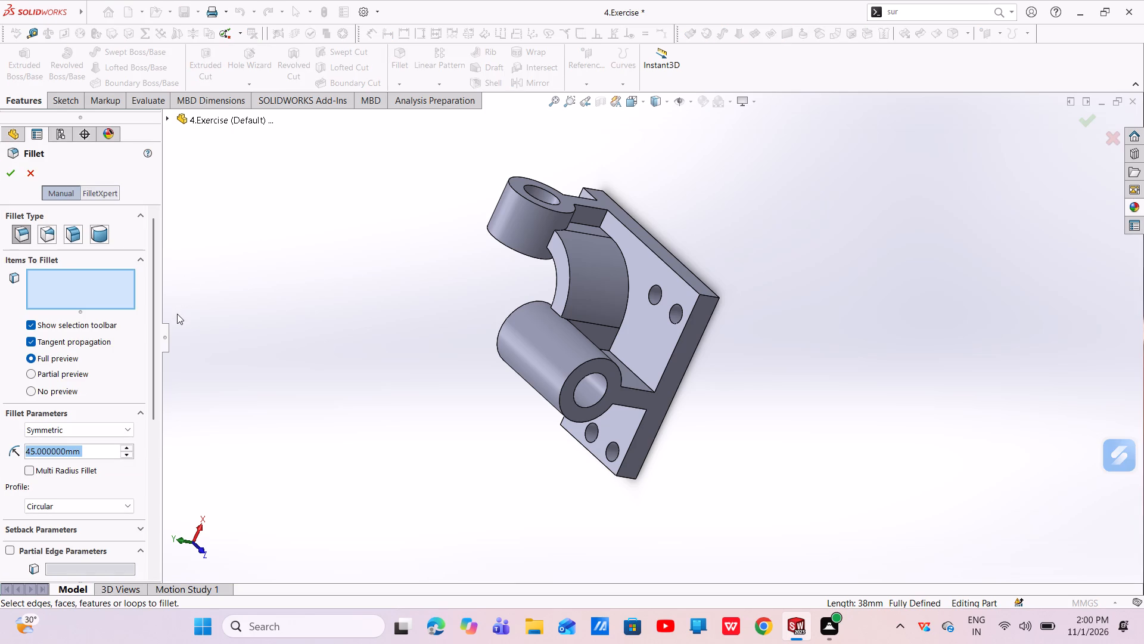
{"action": "key", "text": "BackSpace"}
{"action": "key", "text": "3"}
{"action": "key", "text": "Return"}
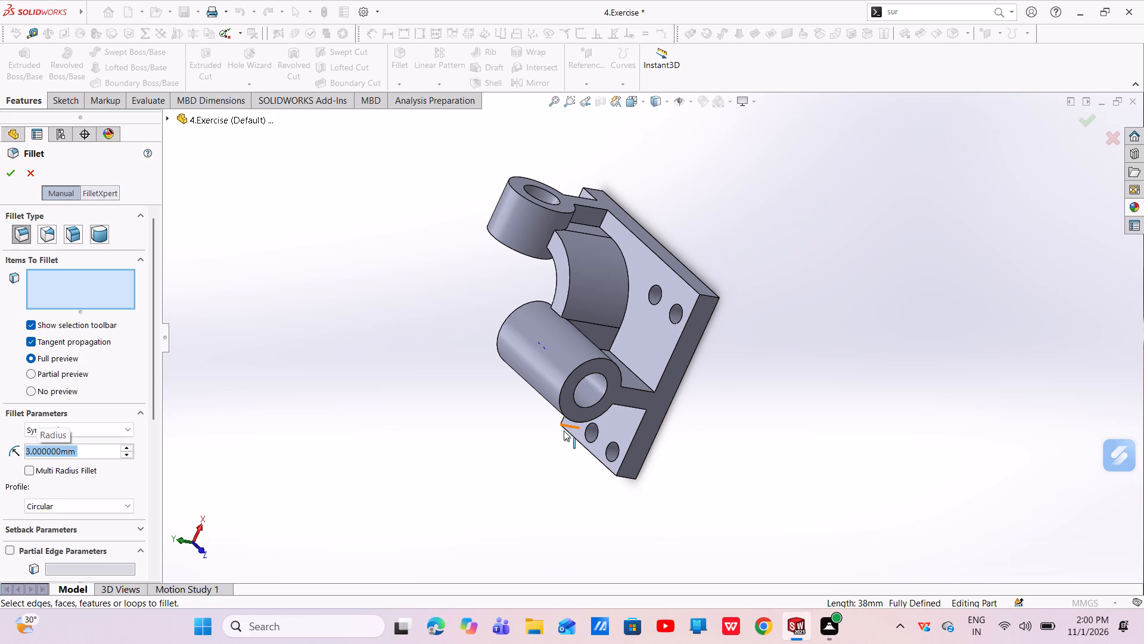
{"action": "middle_click_drag", "start_coordinate": [686, 435], "coordinate": [720, 278]}
{"action": "scroll", "coordinate": [723, 281], "scroll_direction": "up", "scroll_amount": 1}
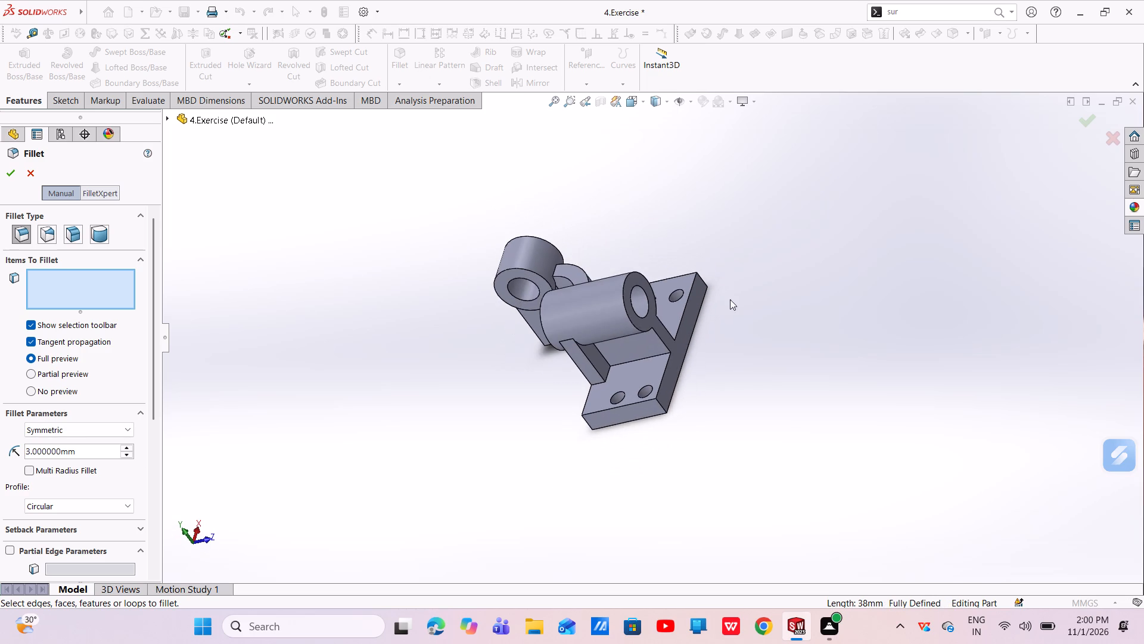
{"action": "scroll", "coordinate": [705, 360], "scroll_direction": "down", "scroll_amount": 3}
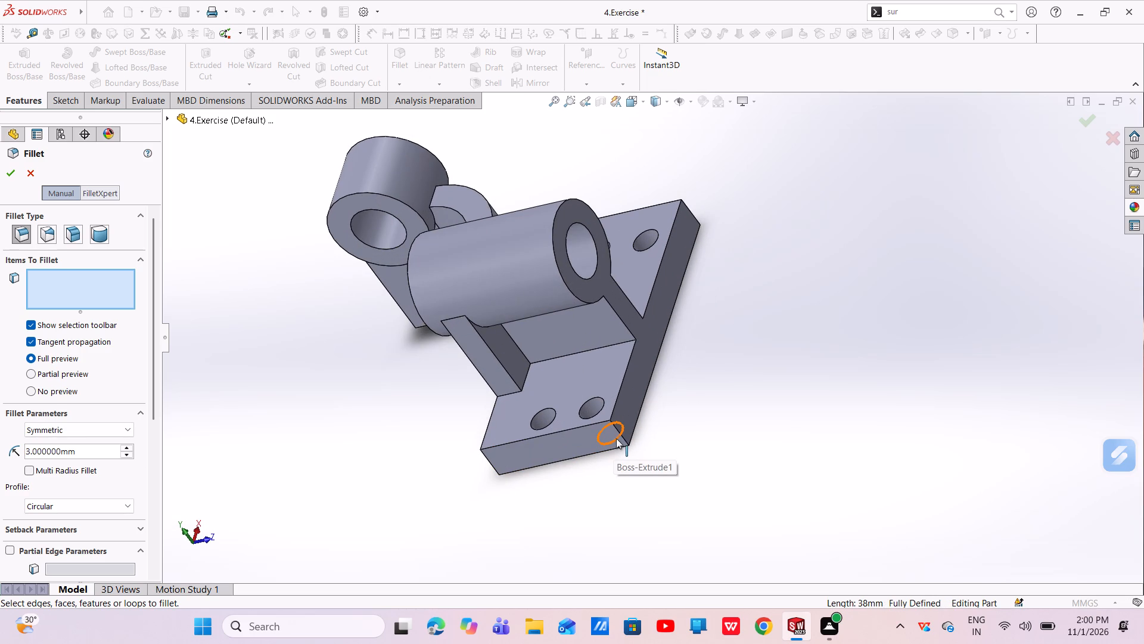
{"action": "left_click", "coordinate": [620, 431]}
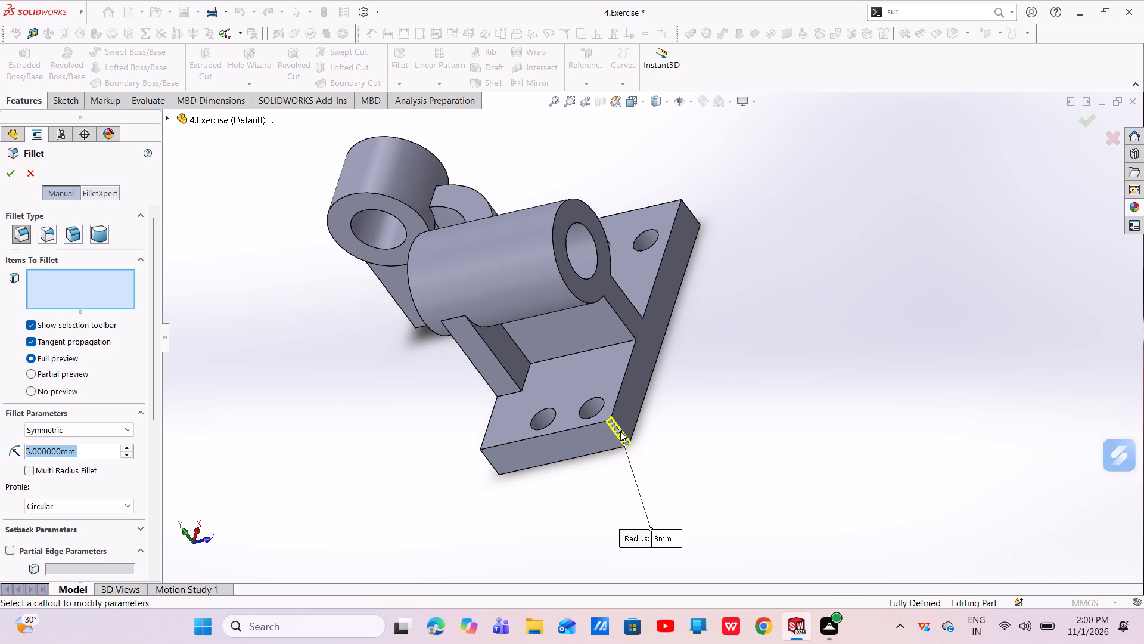
{"action": "middle_click_drag", "start_coordinate": [584, 439], "coordinate": [650, 367]}
{"action": "scroll", "coordinate": [601, 441], "scroll_direction": "down", "scroll_amount": 4}
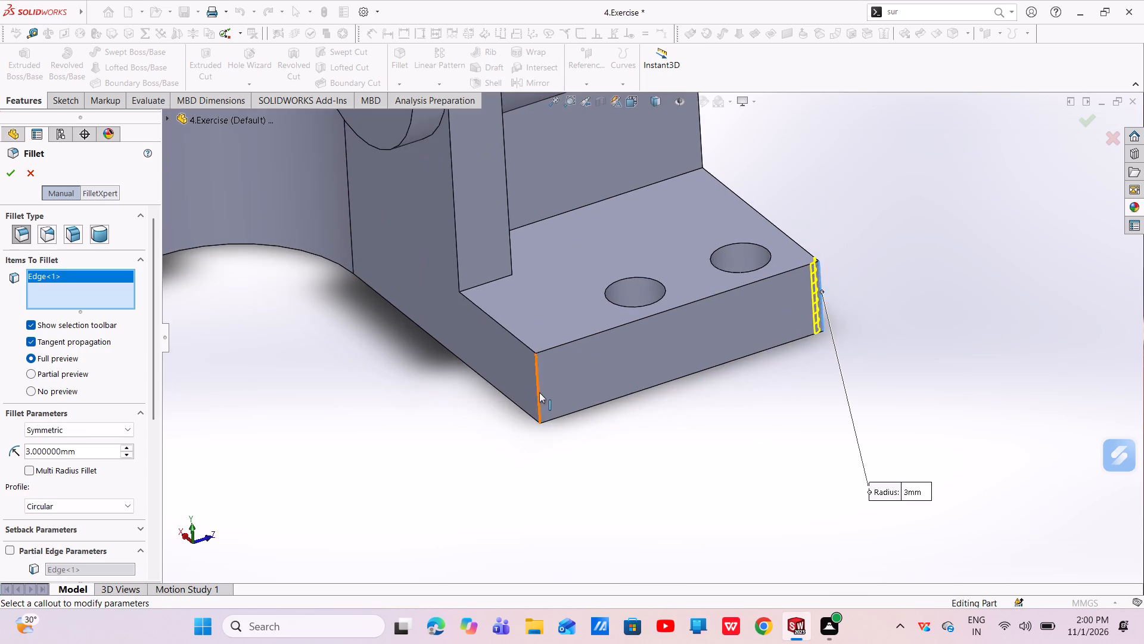
{"action": "left_click", "coordinate": [537, 391]}
Add the outer vertical corner edge at the arm's end and the vertical edge at the origin corner to the 3 mm fillet.
{"action": "scroll", "coordinate": [523, 391], "scroll_direction": "up", "scroll_amount": 3}
{"action": "scroll", "coordinate": [191, 232], "scroll_direction": "down", "scroll_amount": 3}
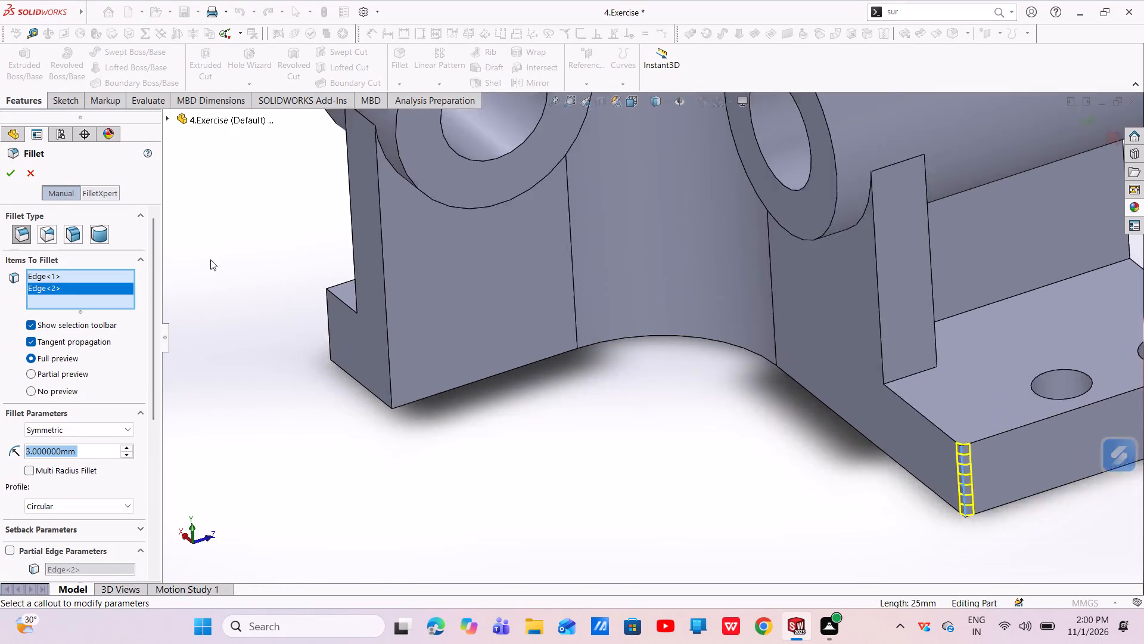
{"action": "scroll", "coordinate": [210, 259], "scroll_direction": "down", "scroll_amount": 1}
{"action": "middle_click_drag", "start_coordinate": [387, 352], "coordinate": [552, 370]}
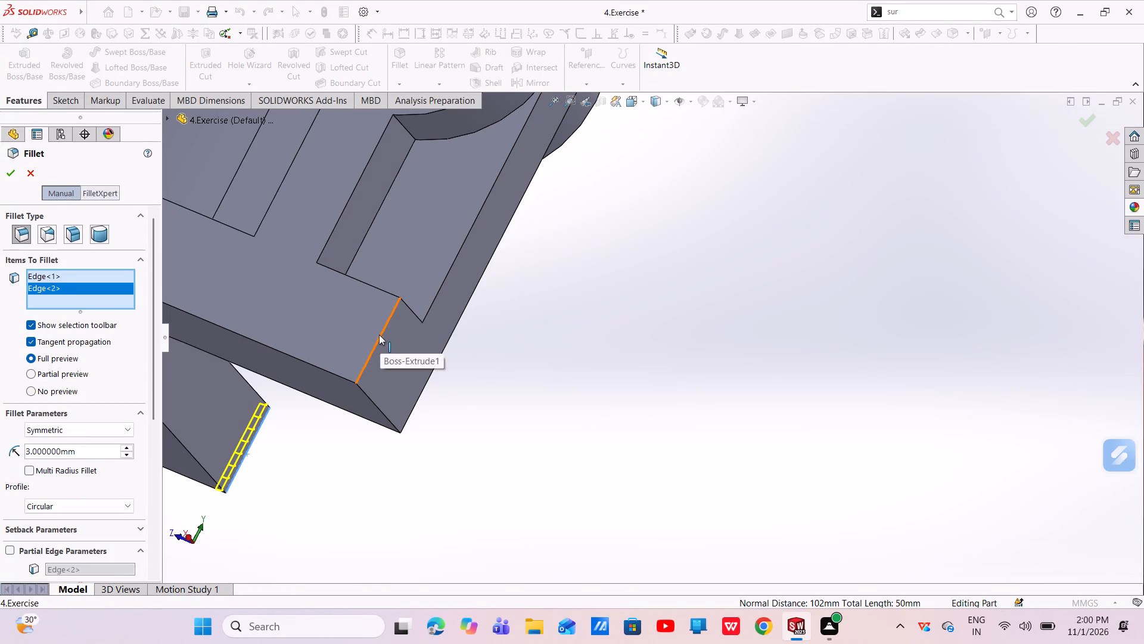
{"action": "left_click", "coordinate": [379, 335]}
{"action": "scroll", "coordinate": [397, 351], "scroll_direction": "up", "scroll_amount": 4}
{"action": "middle_click_drag", "start_coordinate": [406, 304], "coordinate": [450, 429]}
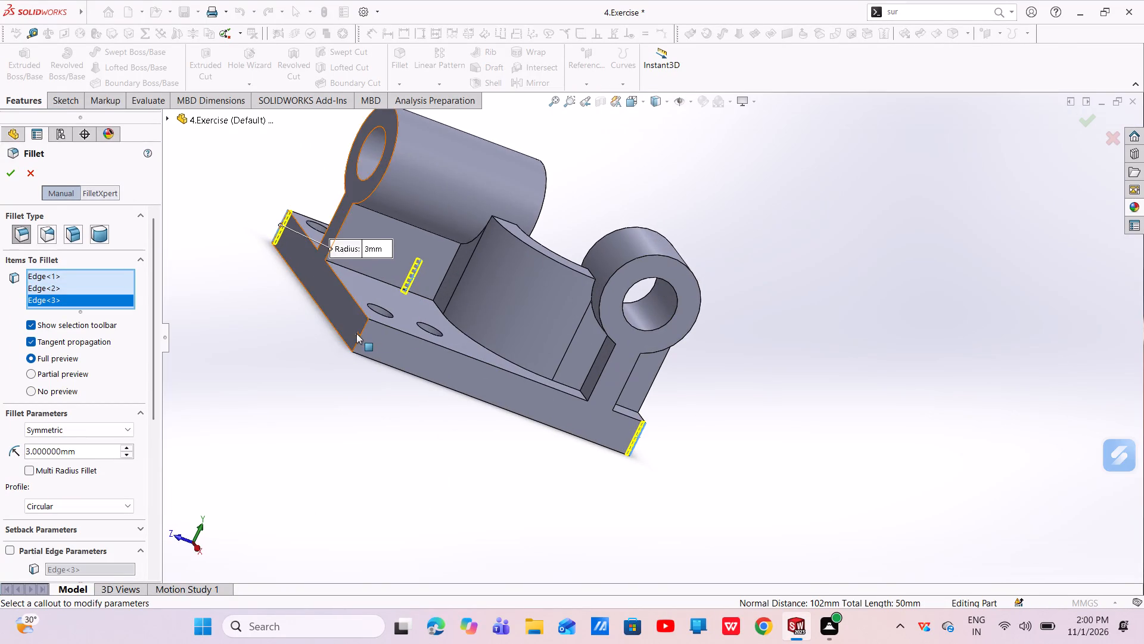
{"action": "scroll", "coordinate": [362, 338], "scroll_direction": "down", "scroll_amount": 2}
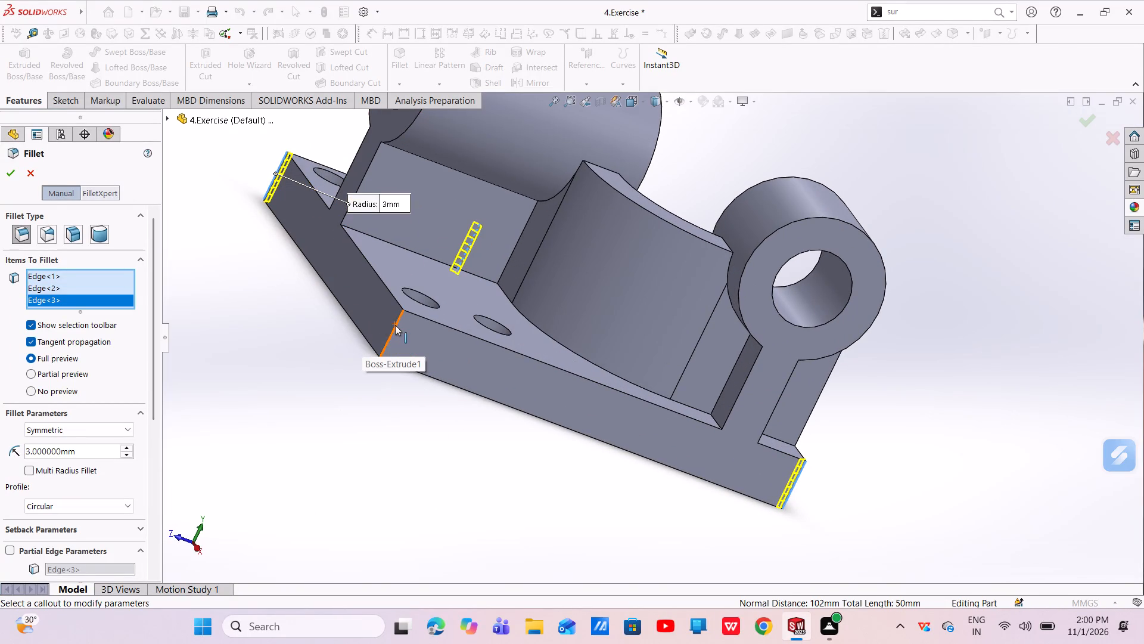
{"action": "left_click", "coordinate": [395, 325]}
Add the plate's two top edges meeting at the origin corner to the 3 mm fillet.
{"action": "scroll", "coordinate": [456, 326], "scroll_direction": "up", "scroll_amount": 3}
{"action": "middle_click_drag", "start_coordinate": [562, 309], "coordinate": [548, 358]}
{"action": "scroll", "coordinate": [548, 358], "scroll_direction": "up", "scroll_amount": 1}
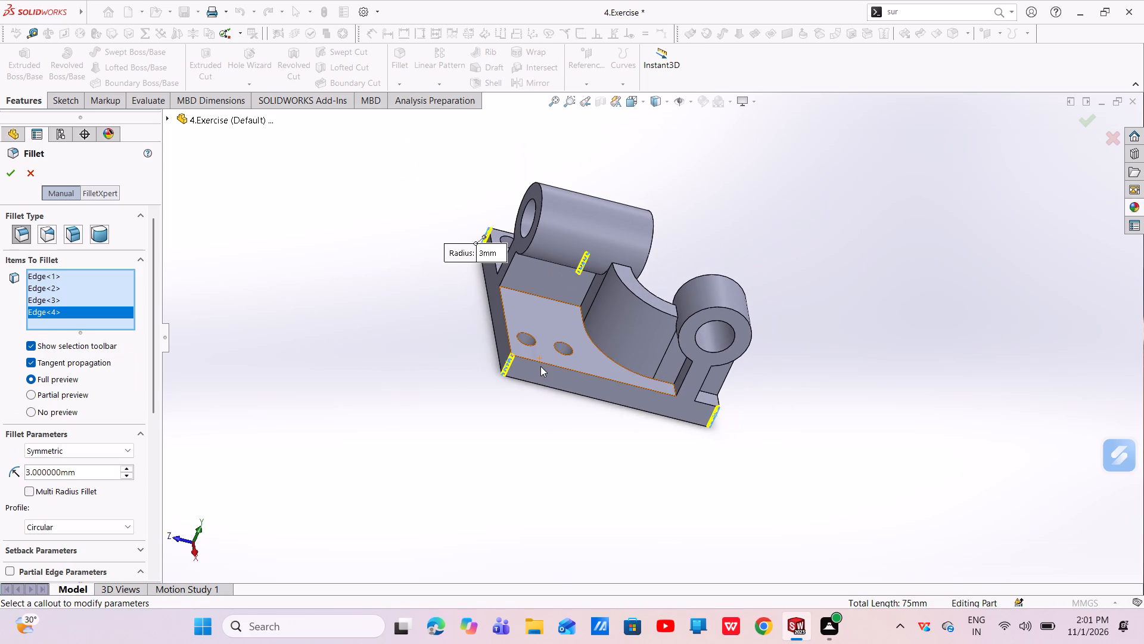
{"action": "left_click", "coordinate": [541, 363]}
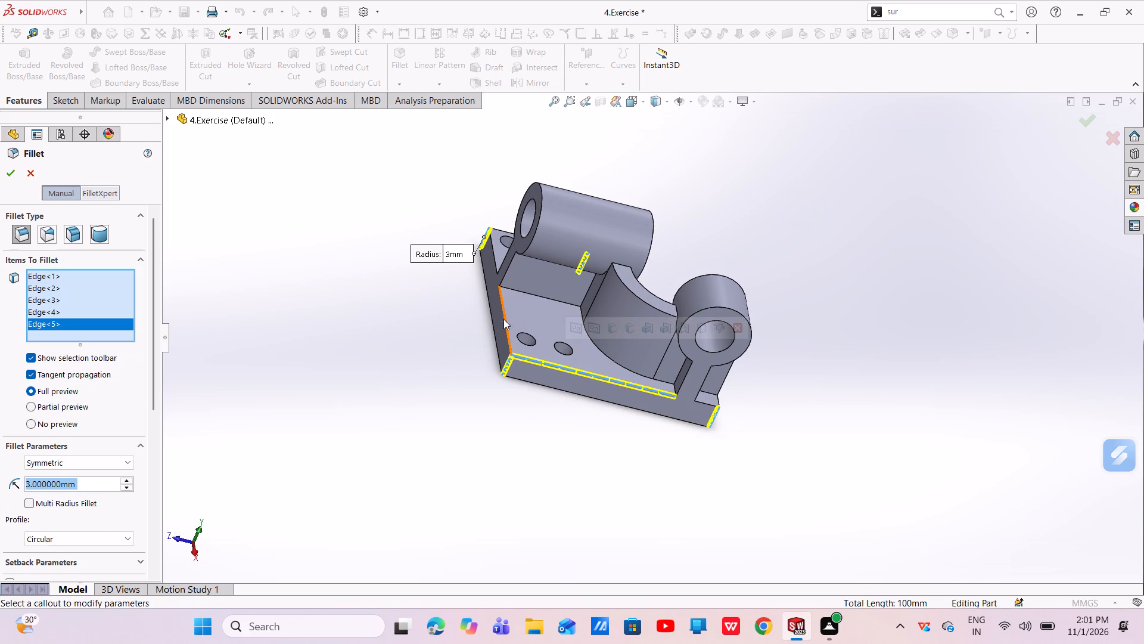
{"action": "left_click", "coordinate": [503, 319]}
Add both curved top edges of the curved wall to the 3 mm fillet.
{"action": "scroll", "coordinate": [645, 296], "scroll_direction": "down", "scroll_amount": 6}
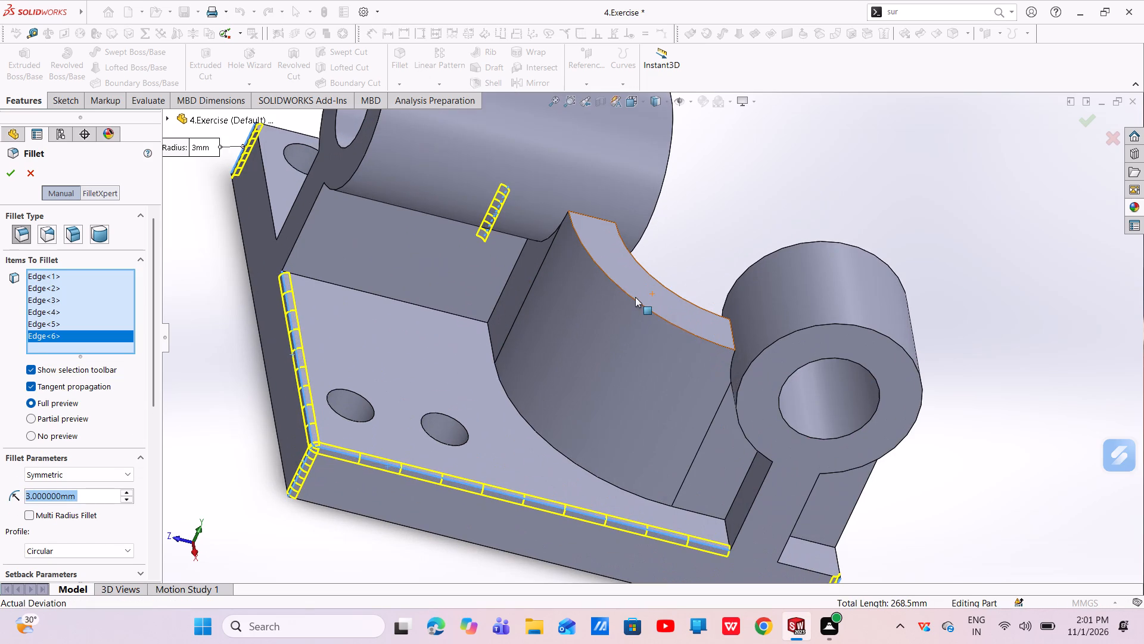
{"action": "left_click", "coordinate": [633, 298]}
{"action": "middle_click_drag", "start_coordinate": [635, 299], "coordinate": [601, 371]}
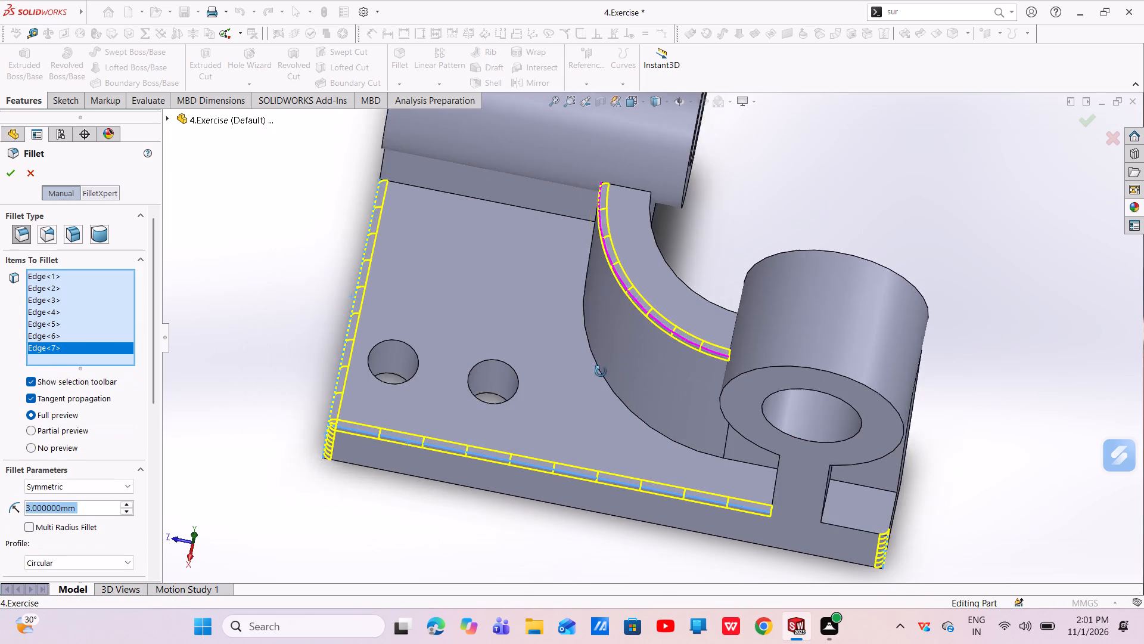
{"action": "middle_click_drag", "start_coordinate": [601, 371], "coordinate": [599, 374]}
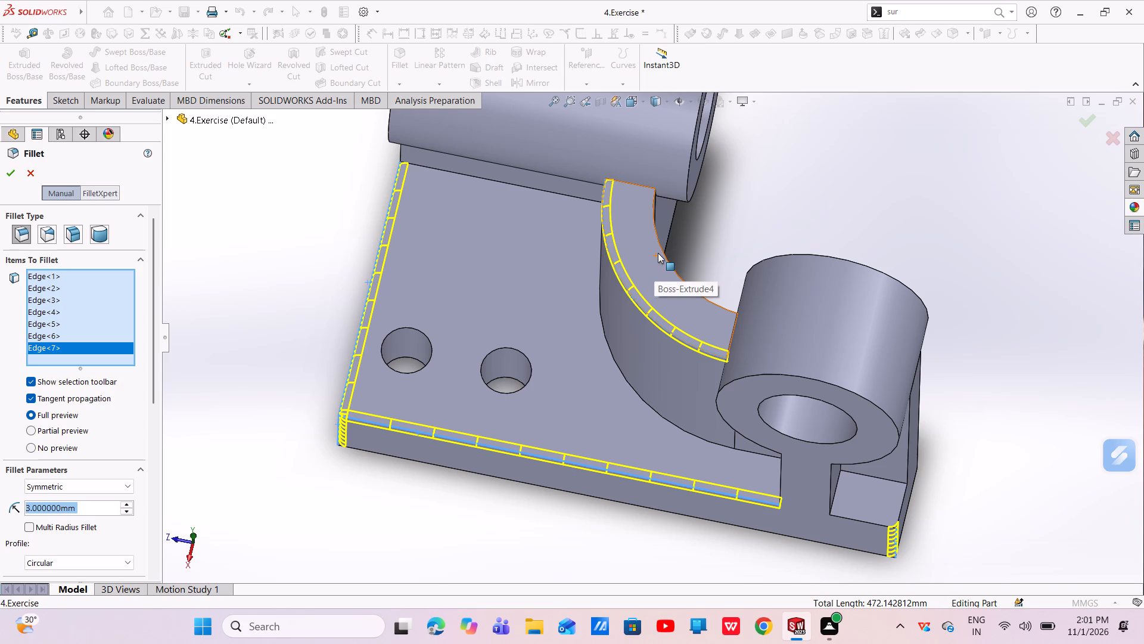
{"action": "middle_click_drag", "start_coordinate": [662, 254], "coordinate": [651, 284]}
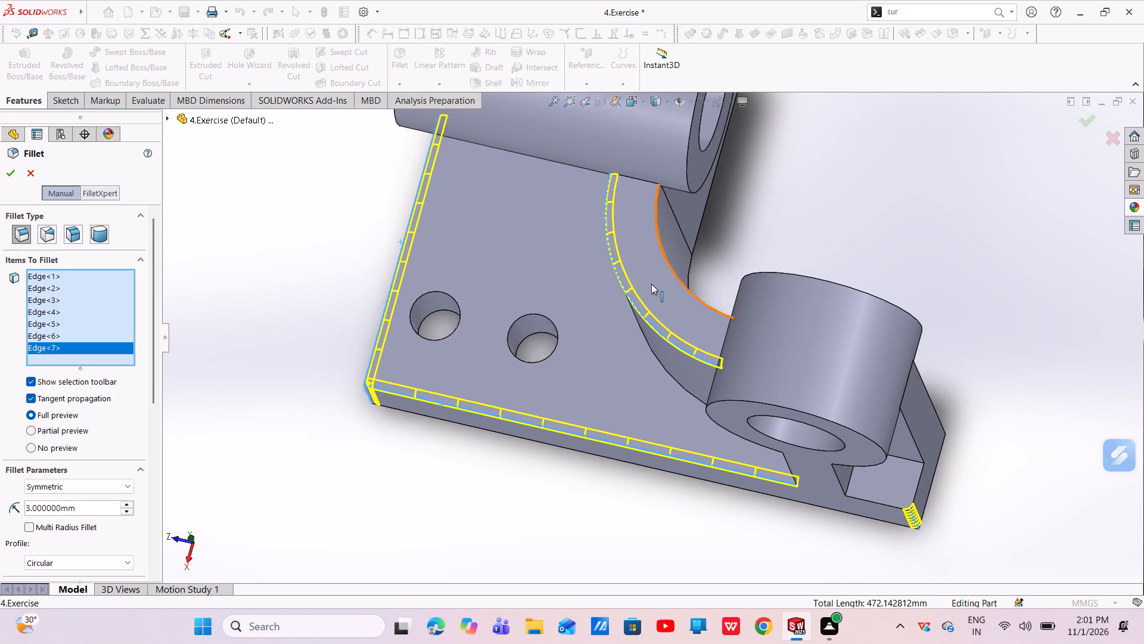
{"action": "left_click", "coordinate": [662, 253]}
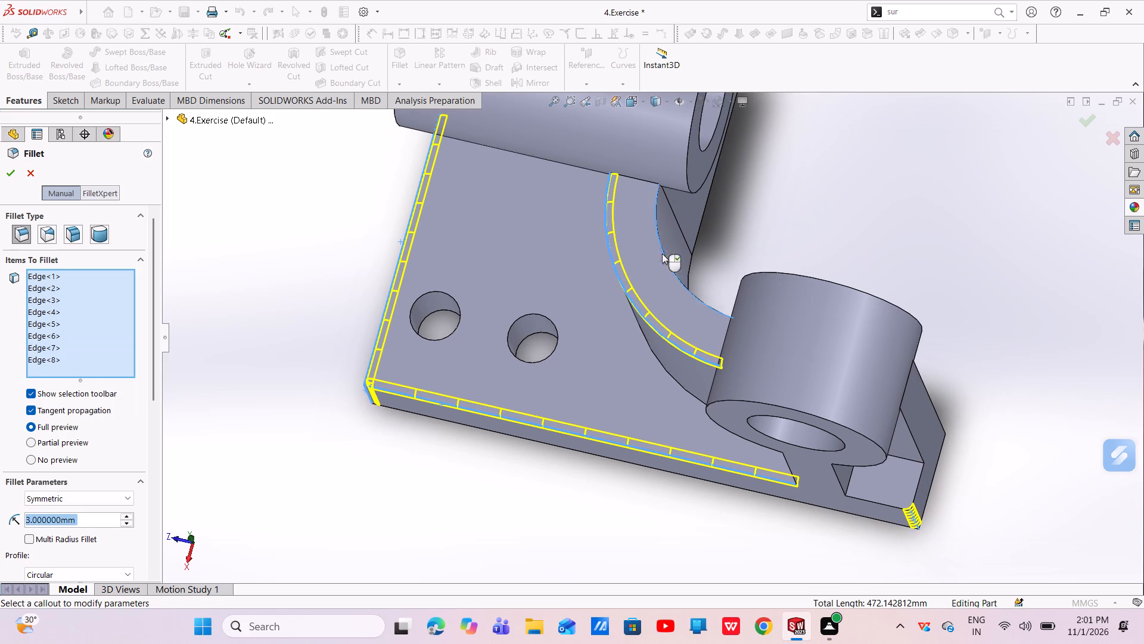
Add the three outer top edges of the two-hole plate section beside the long boss's support to the 3 mm fillet.
{"action": "scroll", "coordinate": [651, 263], "scroll_direction": "up", "scroll_amount": 4}
{"action": "middle_click_drag", "start_coordinate": [580, 284], "coordinate": [713, 327]}
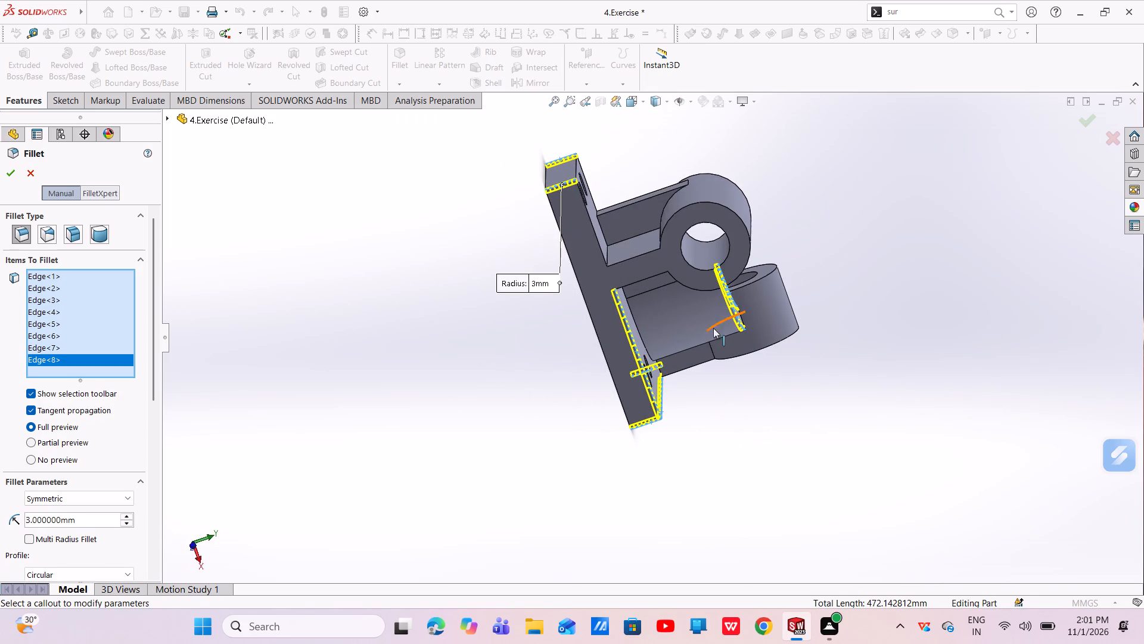
{"action": "left_click", "coordinate": [593, 230]}
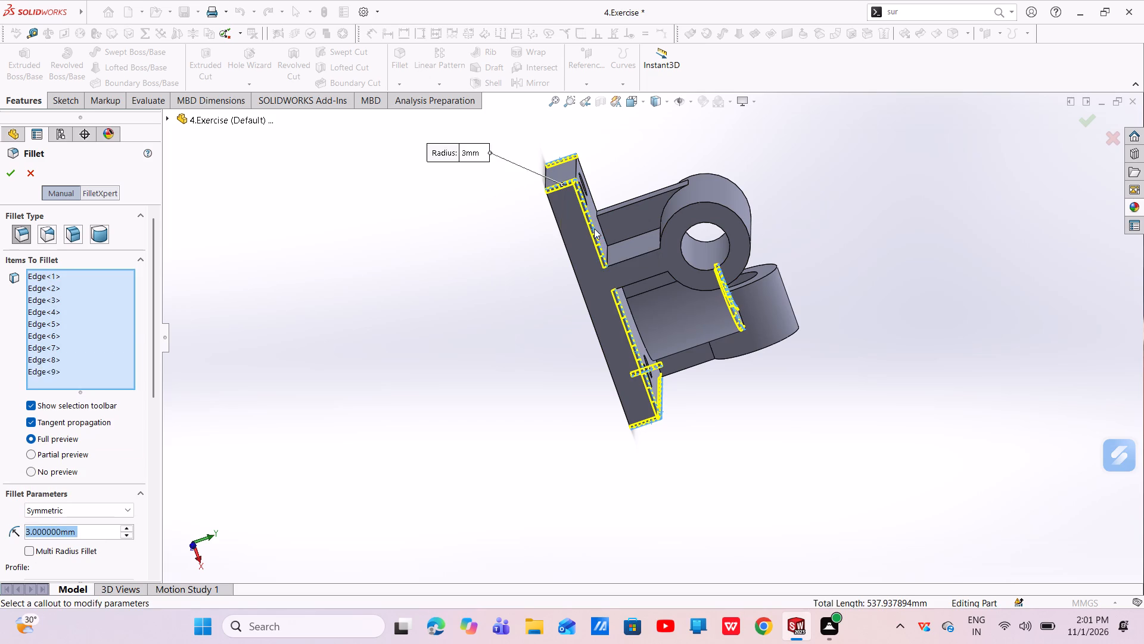
{"action": "middle_click_drag", "start_coordinate": [586, 245], "coordinate": [558, 350]}
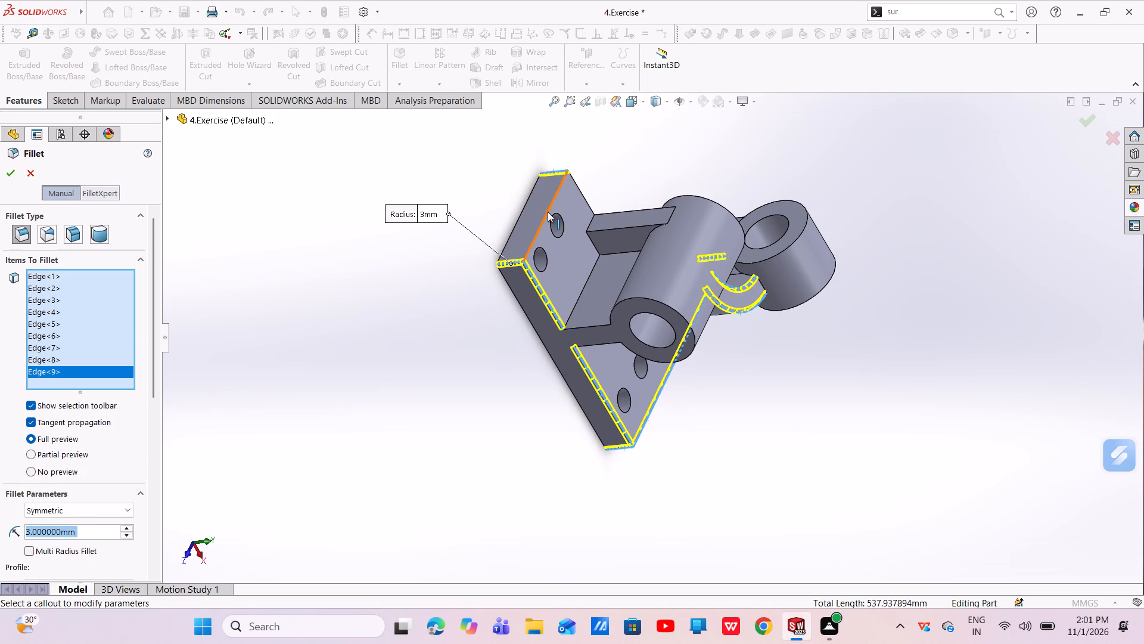
{"action": "left_click", "coordinate": [548, 212]}
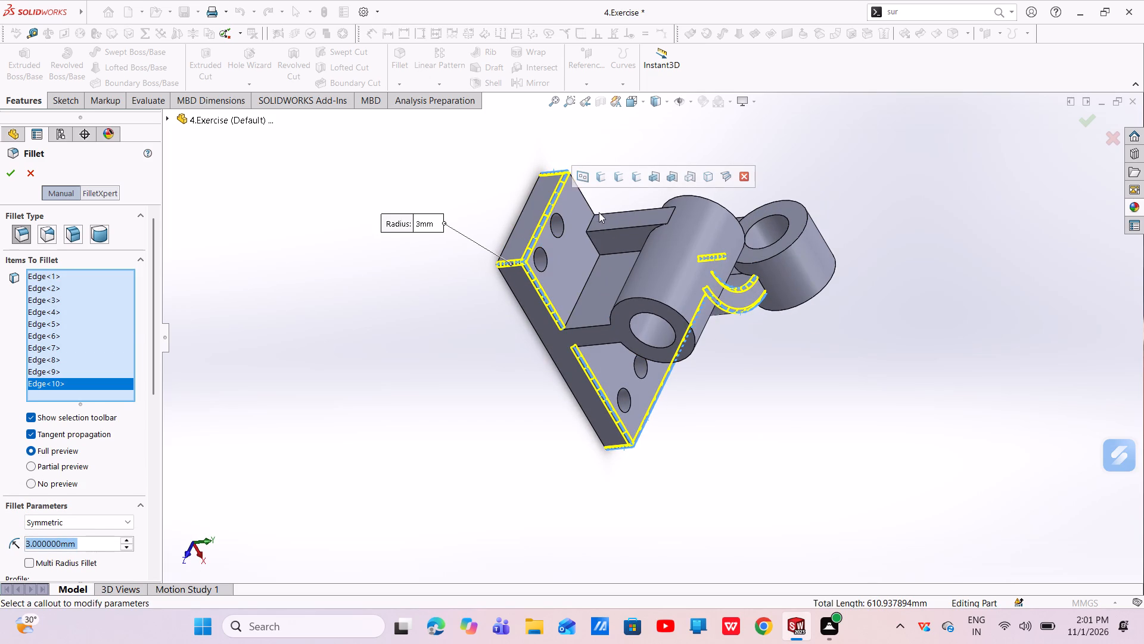
{"action": "middle_click_drag", "start_coordinate": [599, 212], "coordinate": [549, 302]}
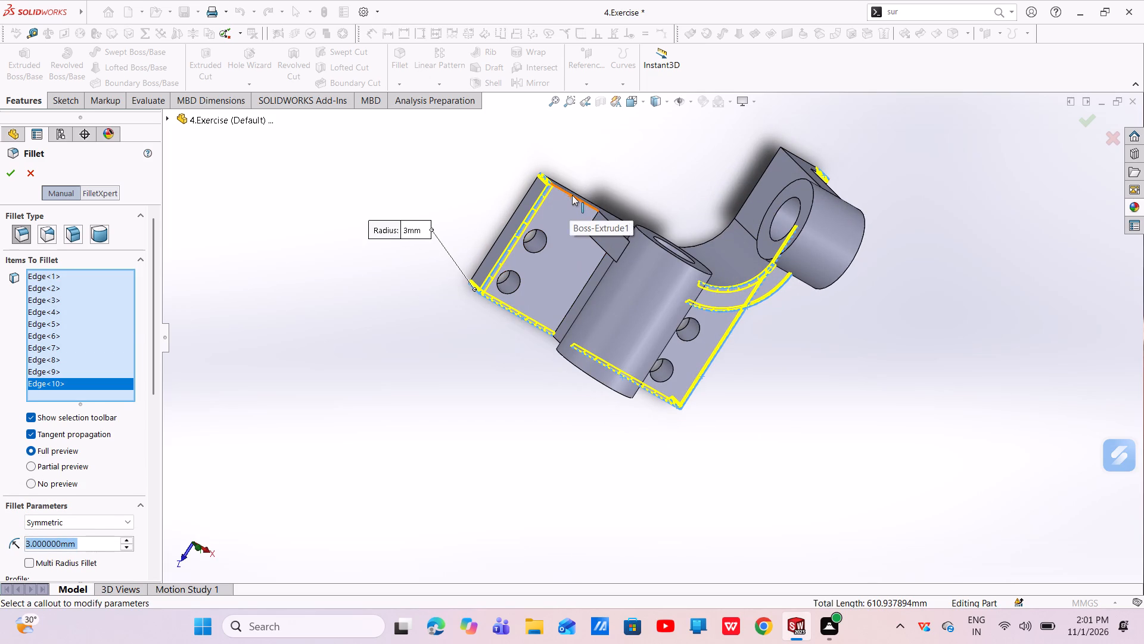
{"action": "left_click", "coordinate": [572, 195]}
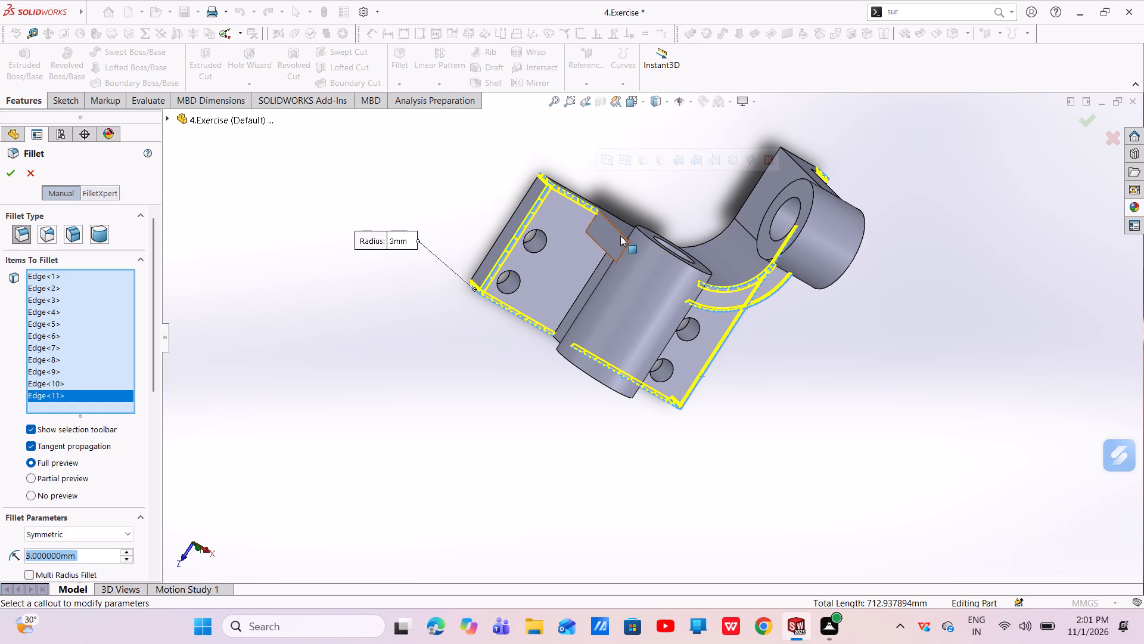
Add both long edges of the sloping face on the long boss's side rib to the 3 mm fillet.
{"action": "scroll", "coordinate": [618, 252], "scroll_direction": "down", "scroll_amount": 3}
{"action": "middle_click_drag", "start_coordinate": [610, 246], "coordinate": [586, 332]}
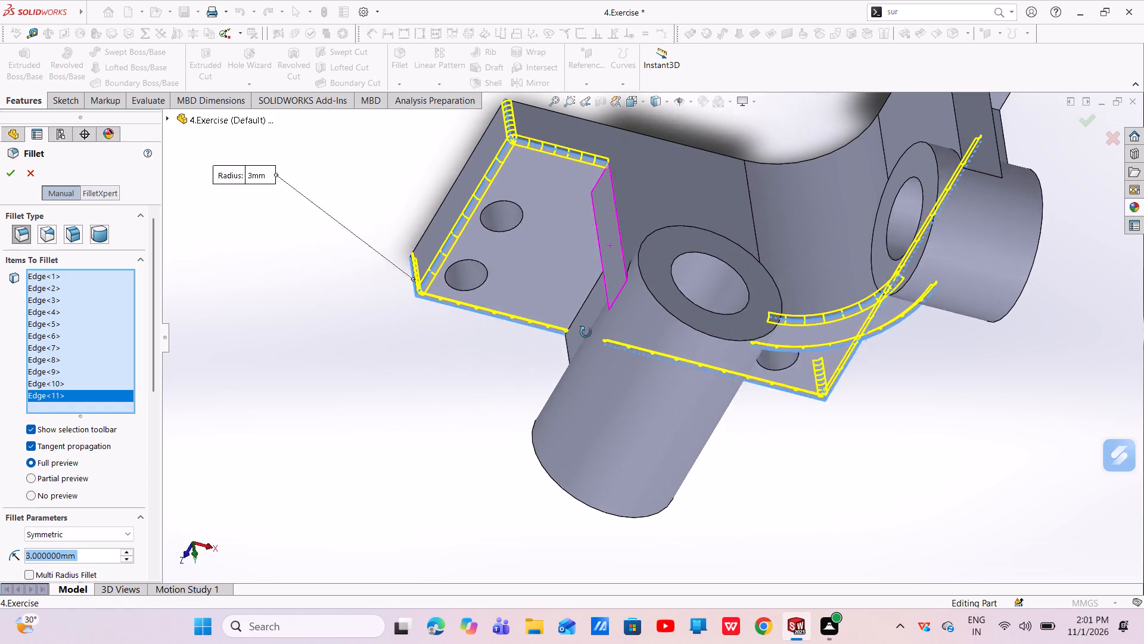
{"action": "middle_click_drag", "start_coordinate": [586, 332], "coordinate": [582, 338]}
{"action": "middle_click", "coordinate": [577, 347]}
{"action": "left_click", "coordinate": [618, 224]}
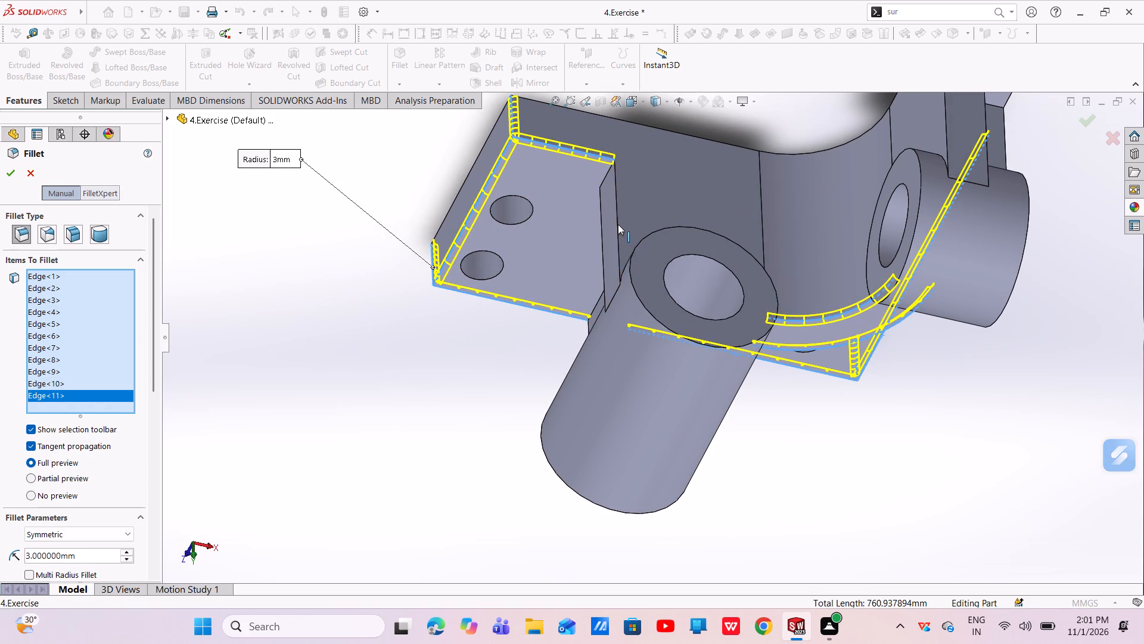
{"action": "middle_click_drag", "start_coordinate": [757, 239], "coordinate": [744, 236]}
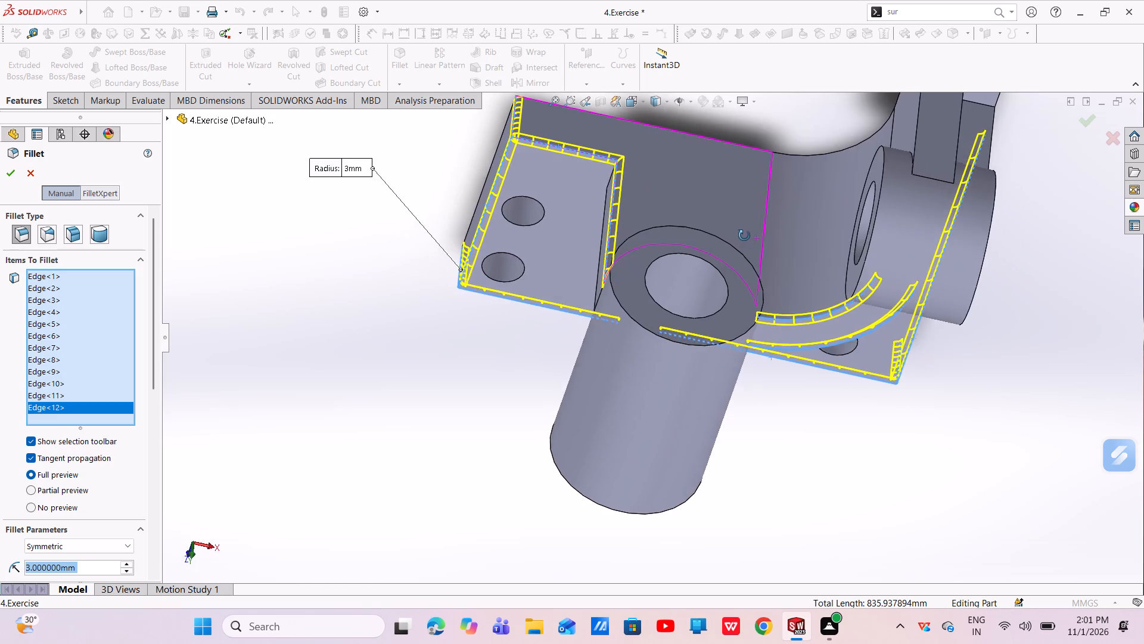
{"action": "middle_click_drag", "start_coordinate": [744, 236], "coordinate": [740, 235]}
{"action": "scroll", "coordinate": [736, 233], "scroll_direction": "down", "scroll_amount": 3}
{"action": "middle_click_drag", "start_coordinate": [757, 240], "coordinate": [735, 237]}
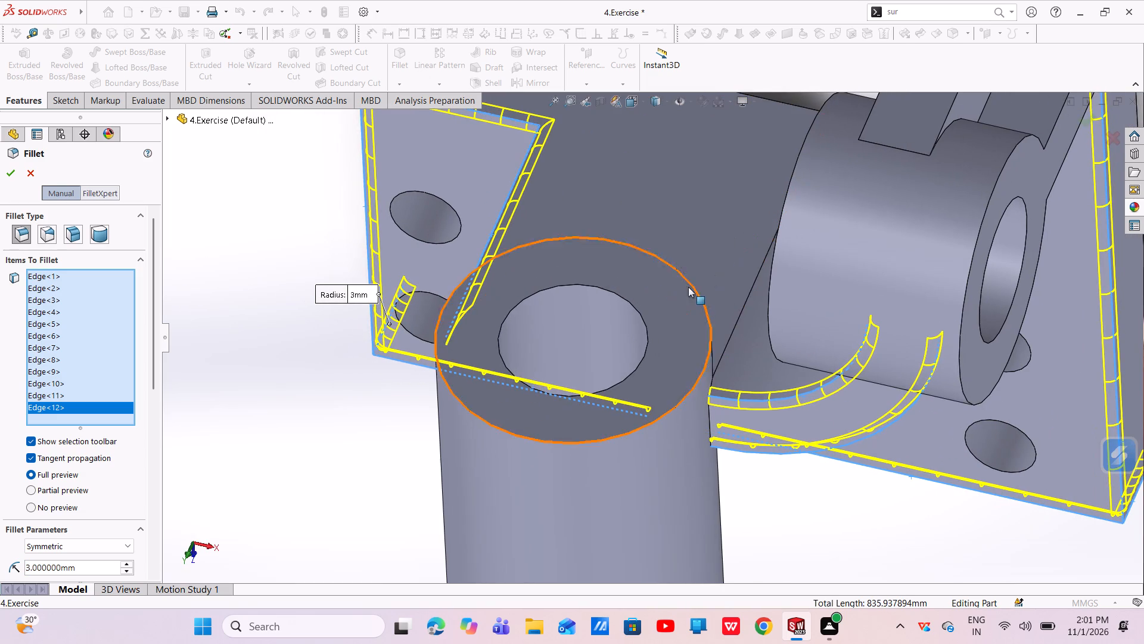
{"action": "middle_click_drag", "start_coordinate": [680, 286], "coordinate": [763, 193]}
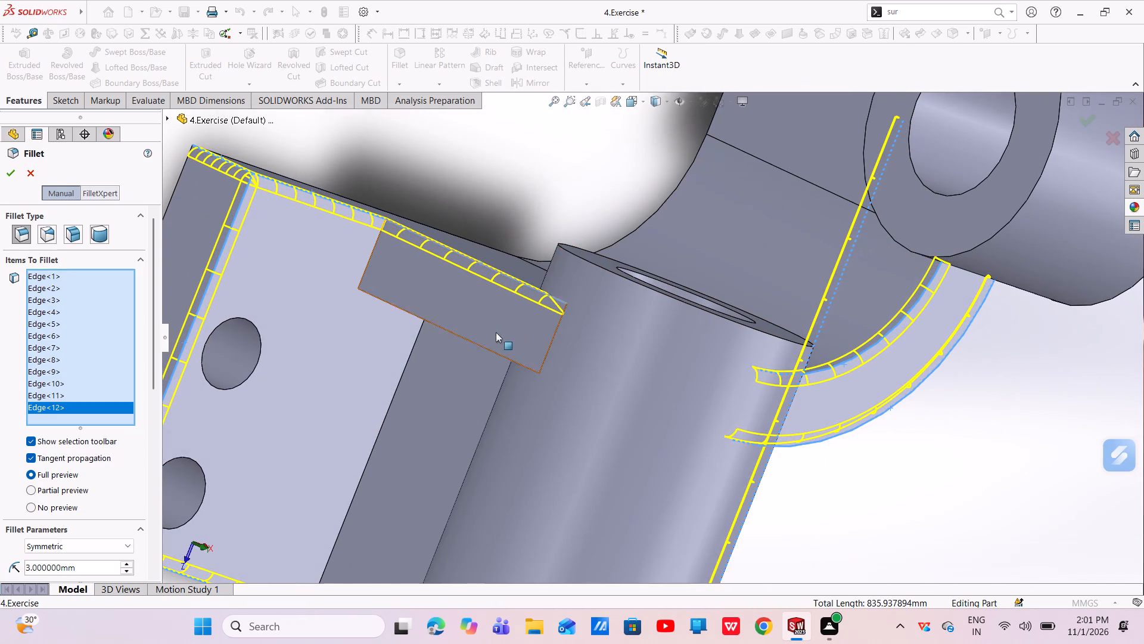
{"action": "left_click", "coordinate": [474, 345]}
Add the two vertical end edges of the wall under the long boss and the curved wall's base edge to the 3 mm fillet.
{"action": "scroll", "coordinate": [487, 354], "scroll_direction": "up", "scroll_amount": 2}
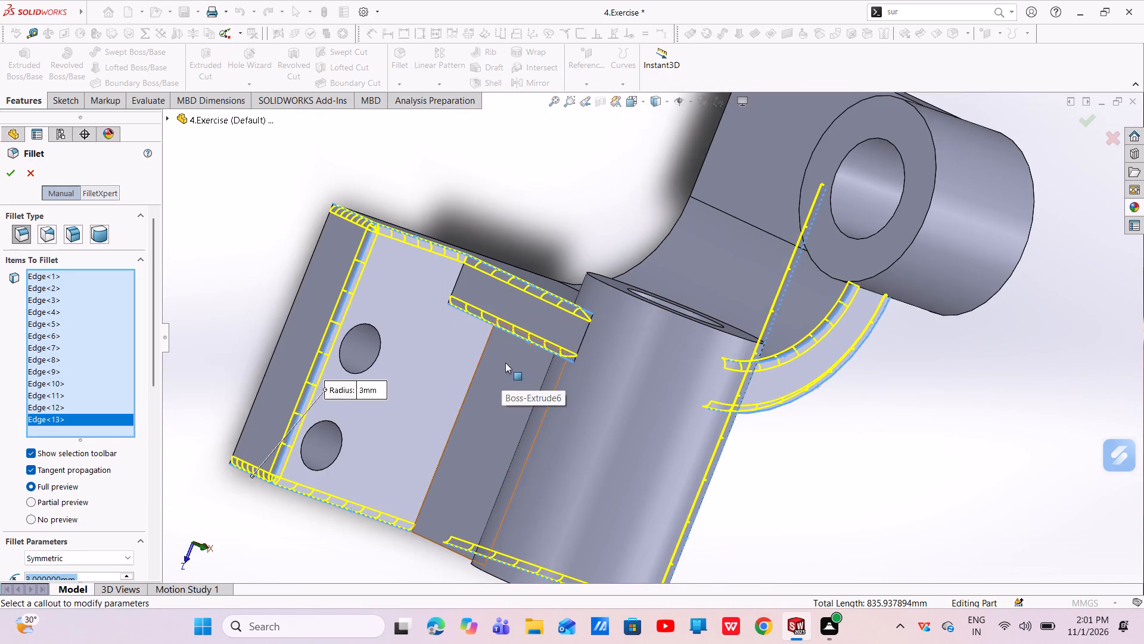
{"action": "middle_click_drag", "start_coordinate": [504, 361], "coordinate": [509, 194]}
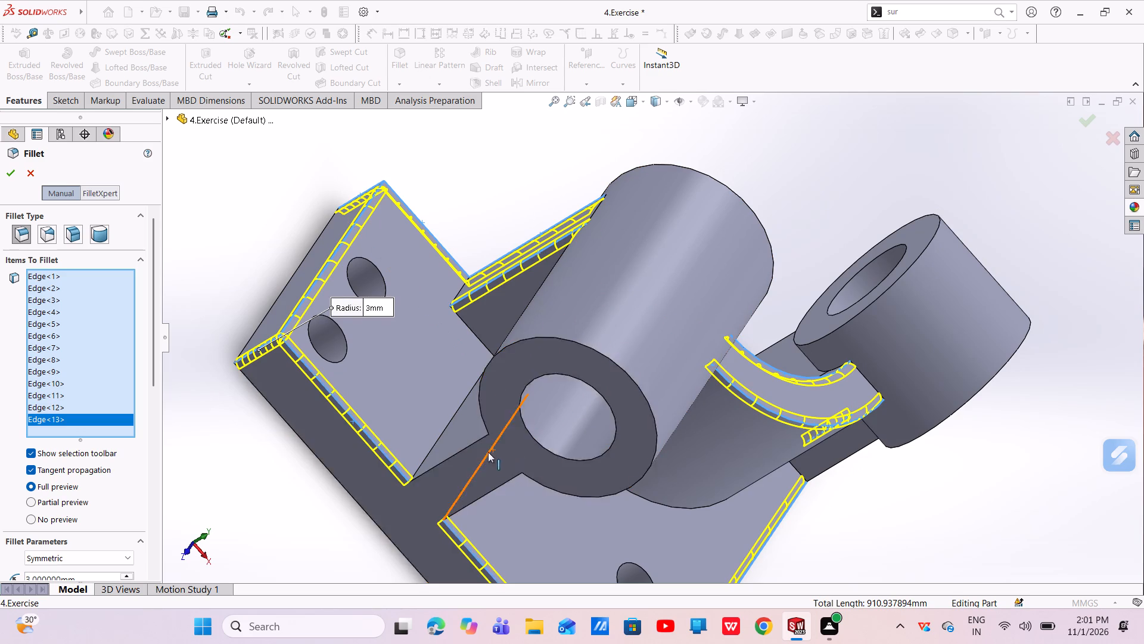
{"action": "left_click", "coordinate": [474, 445]}
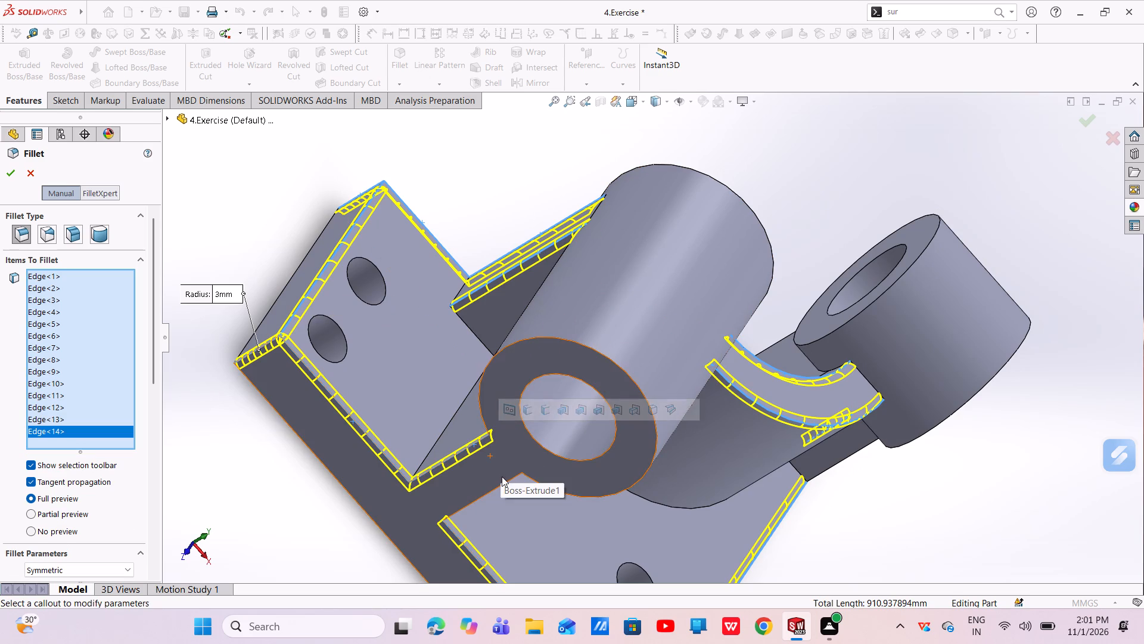
{"action": "left_click", "coordinate": [509, 479]}
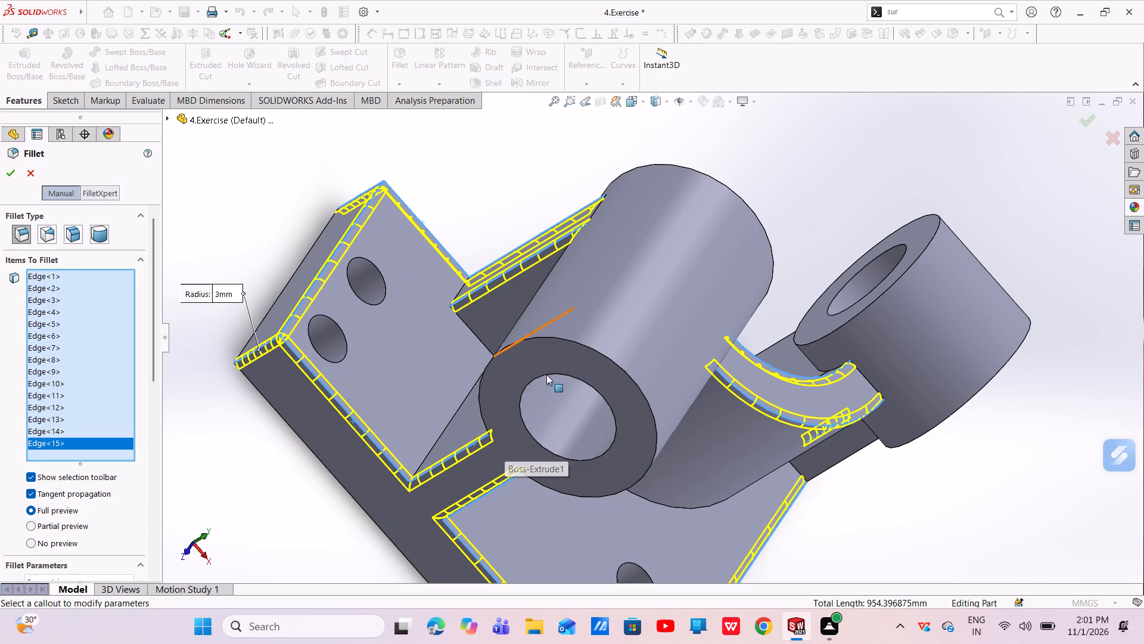
{"action": "scroll", "coordinate": [685, 458], "scroll_direction": "up", "scroll_amount": 3}
{"action": "middle_click_drag", "start_coordinate": [728, 444], "coordinate": [685, 328]}
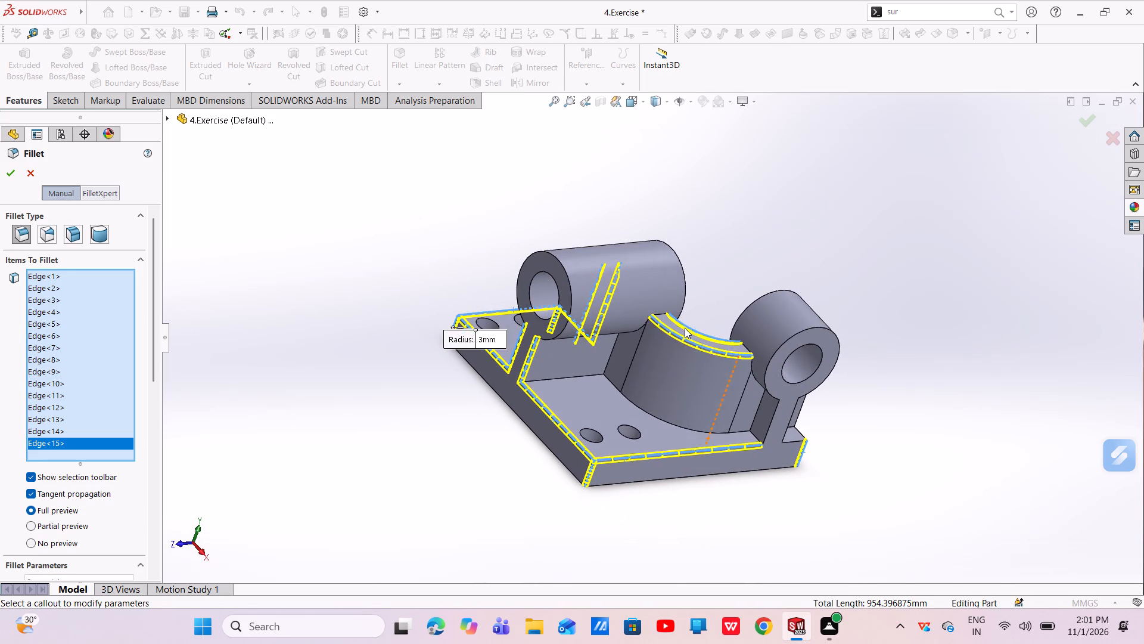
{"action": "scroll", "coordinate": [725, 391], "scroll_direction": "down", "scroll_amount": 5}
{"action": "left_click", "coordinate": [595, 466]}
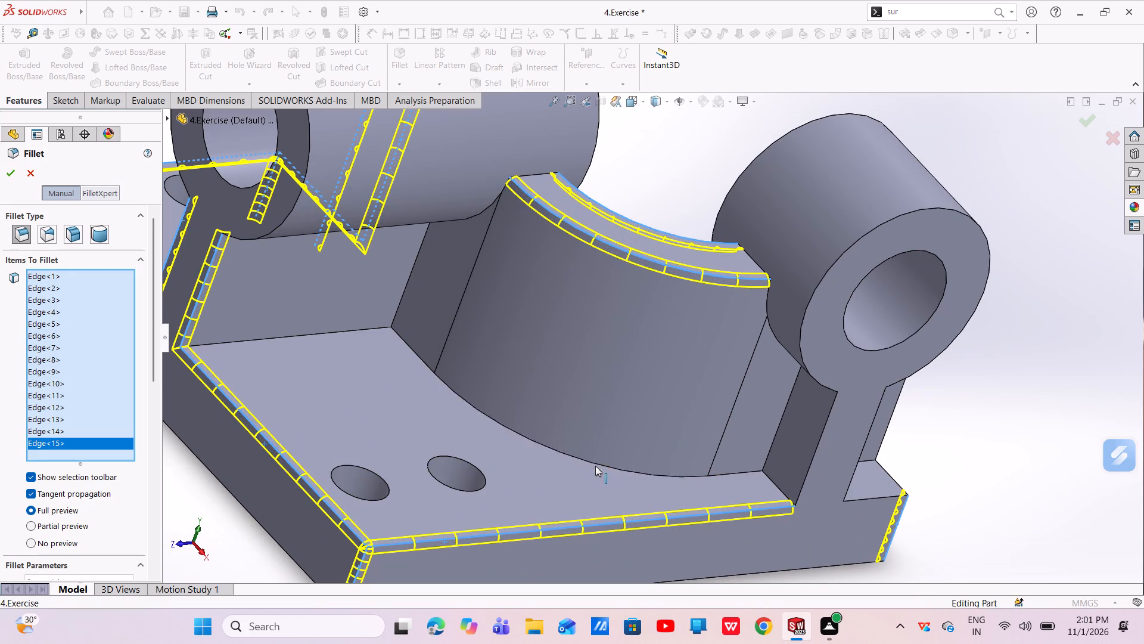
Add the inner, end and outer side edges of the small ledge beside the short boss's support, and apply the 3 mm fillet.
{"action": "middle_click_drag", "start_coordinate": [738, 471], "coordinate": [617, 489]}
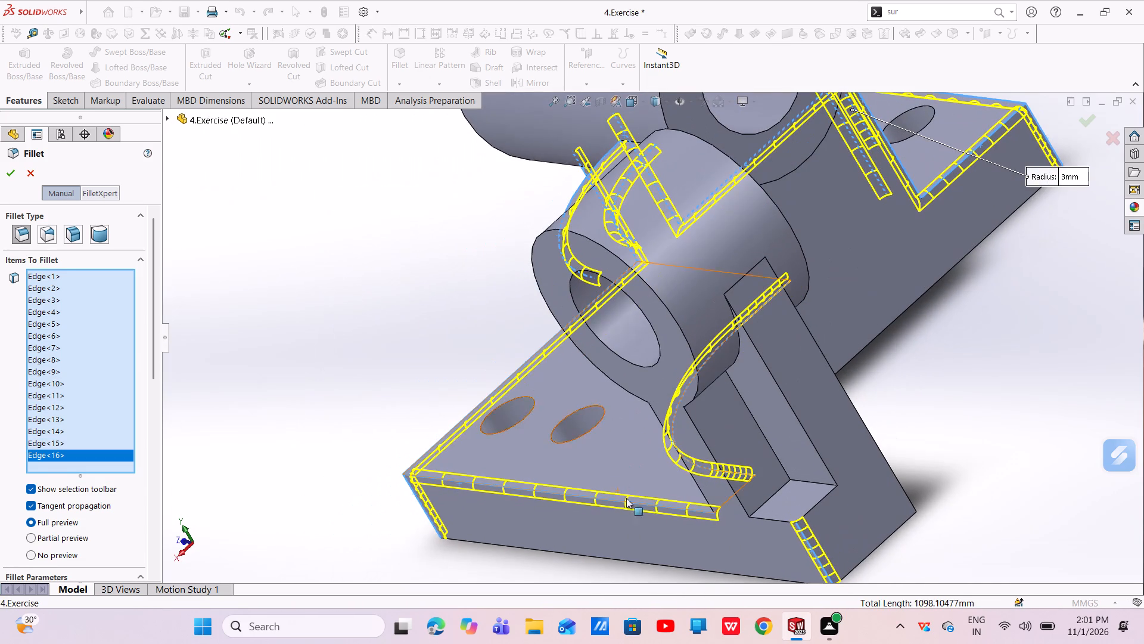
{"action": "left_click", "coordinate": [804, 481]}
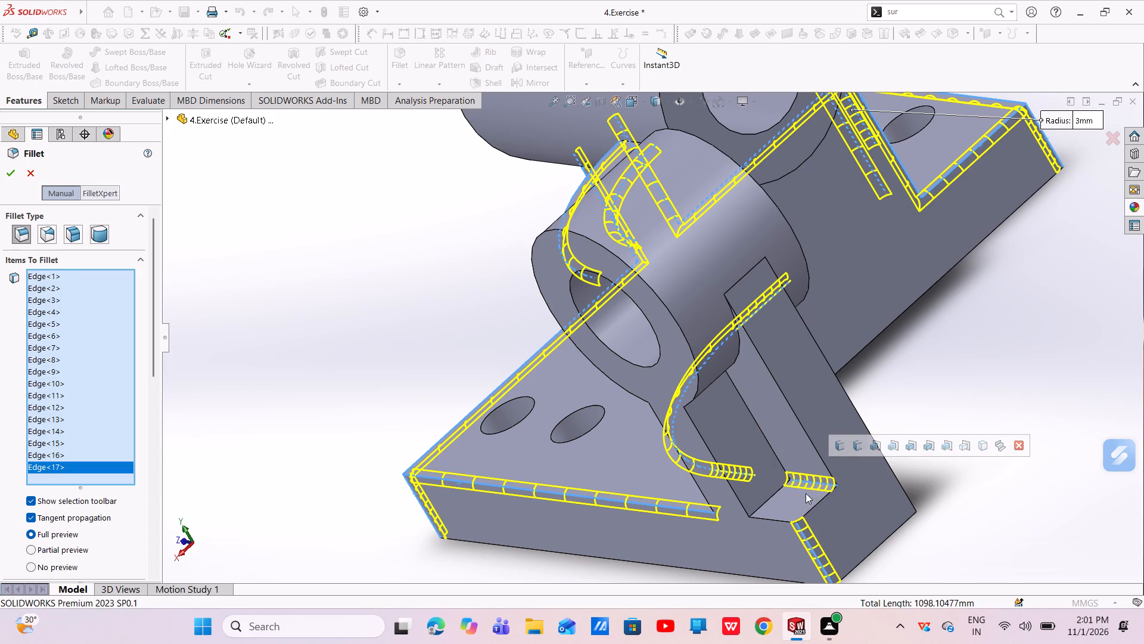
{"action": "left_click", "coordinate": [766, 519]}
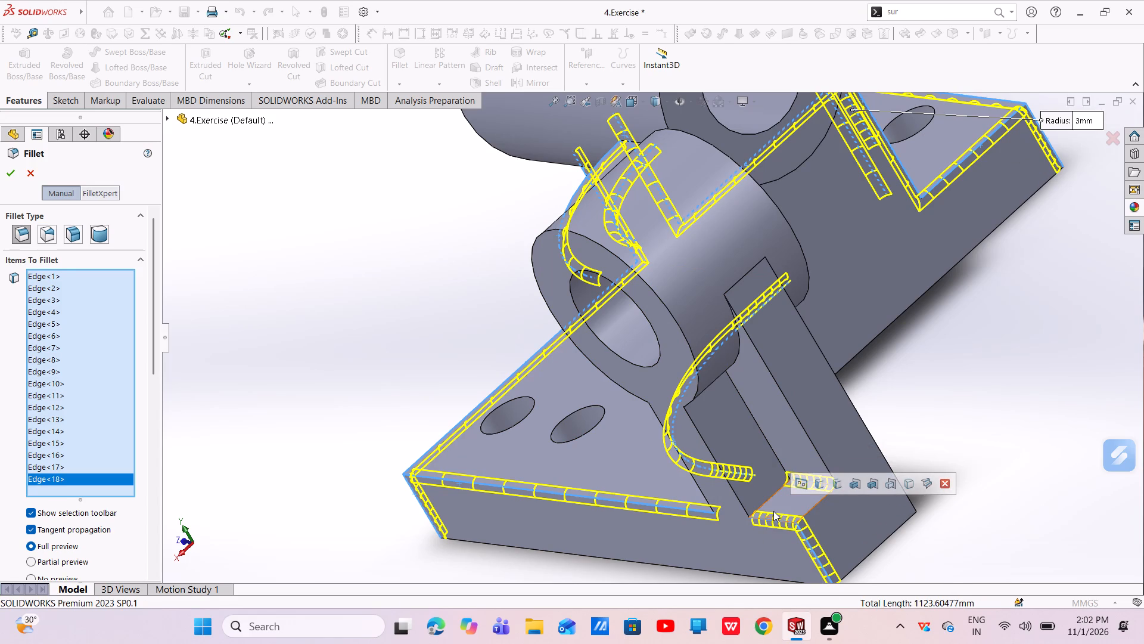
{"action": "scroll", "coordinate": [757, 419], "scroll_direction": "up", "scroll_amount": 2}
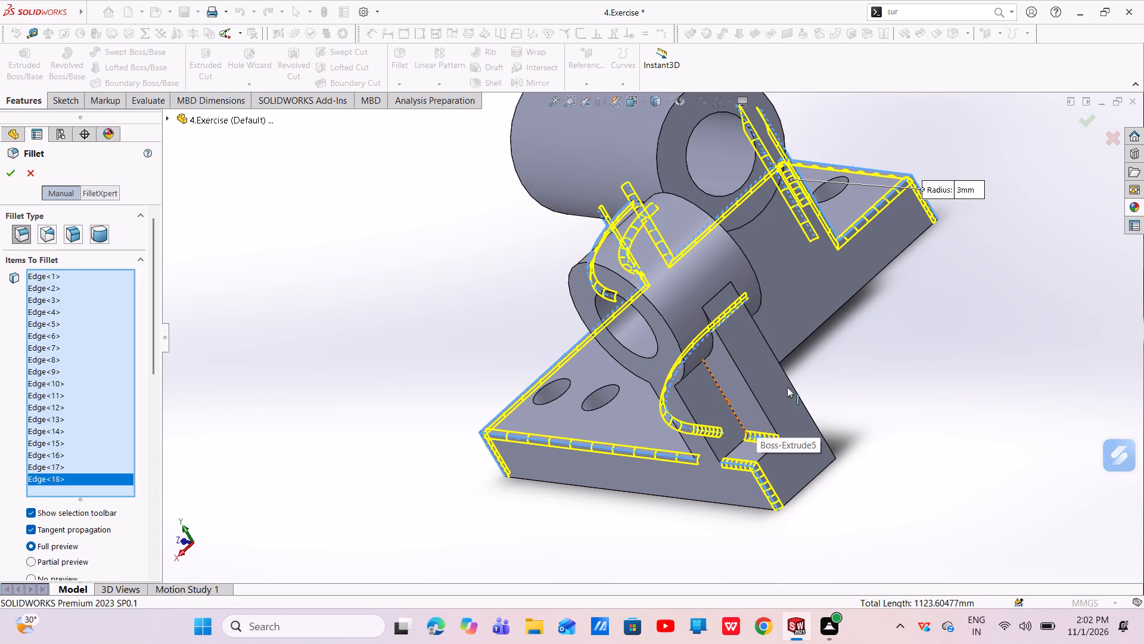
{"action": "middle_click_drag", "start_coordinate": [788, 378], "coordinate": [731, 451]}
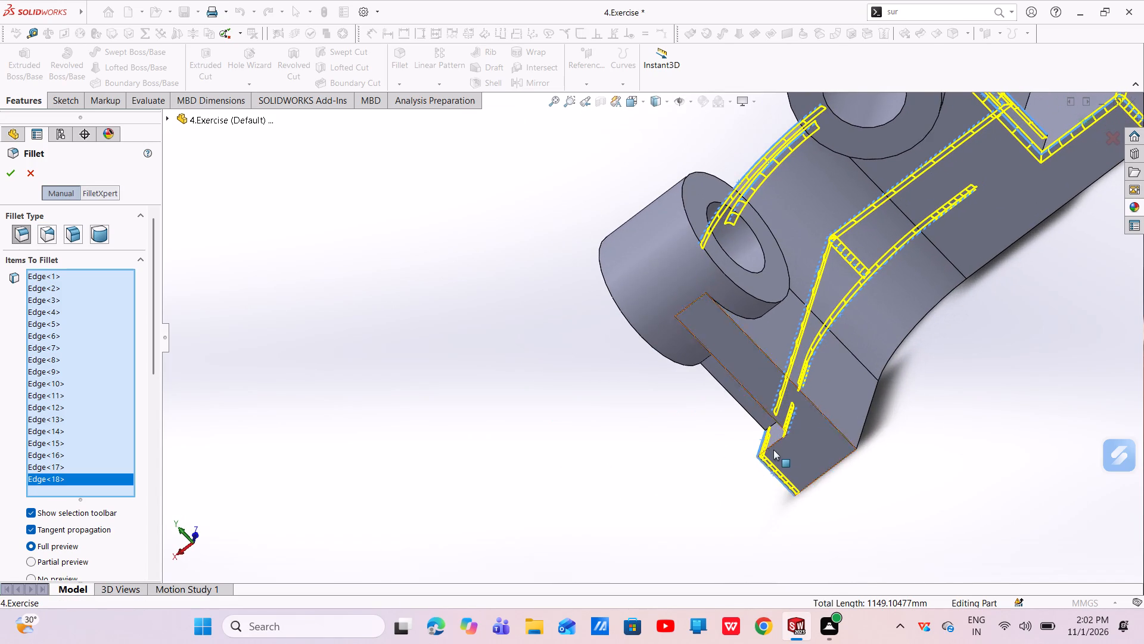
{"action": "scroll", "coordinate": [779, 444], "scroll_direction": "down", "scroll_amount": 5}
{"action": "left_click", "coordinate": [718, 403]}
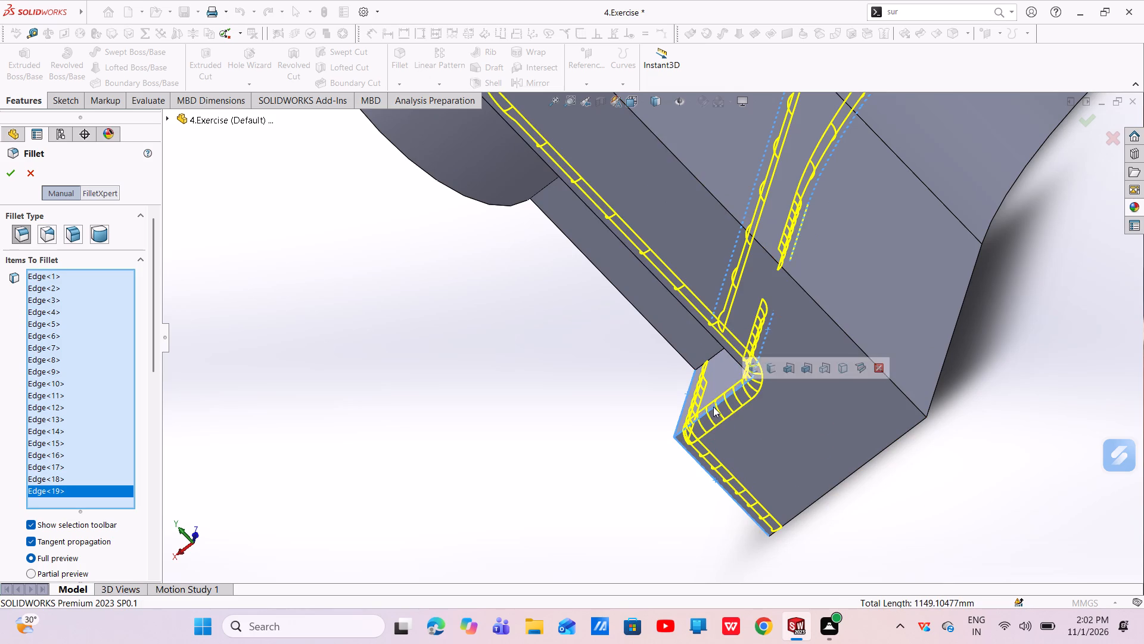
{"action": "scroll", "coordinate": [713, 407], "scroll_direction": "up", "scroll_amount": 4}
{"action": "middle_click_drag", "start_coordinate": [665, 422], "coordinate": [856, 315]}
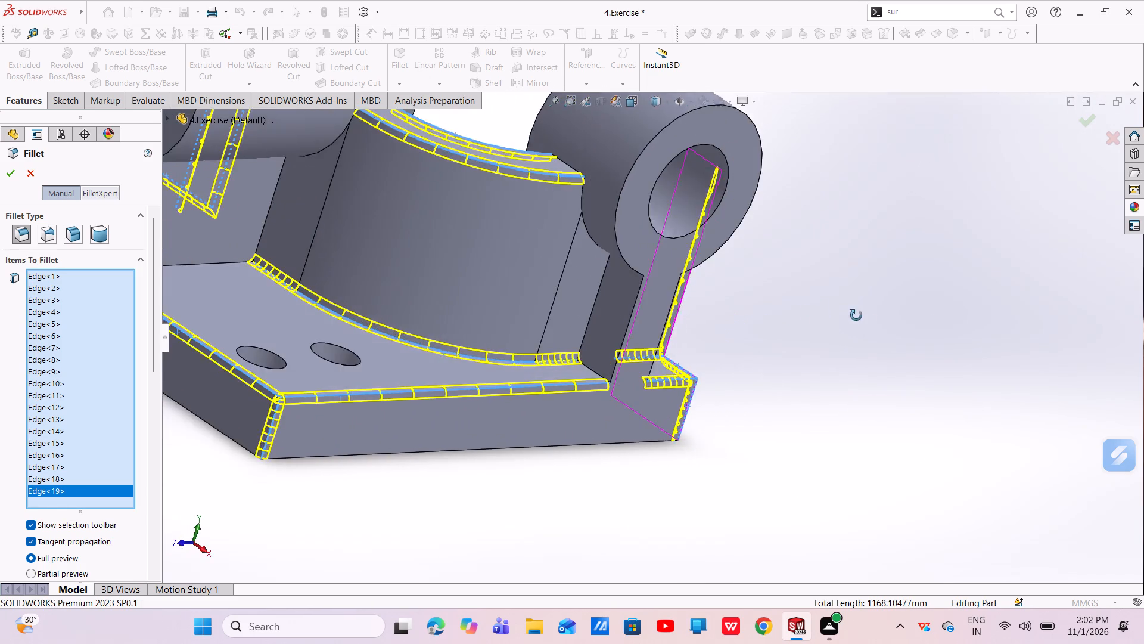
{"action": "middle_click_drag", "start_coordinate": [856, 315], "coordinate": [848, 380]}
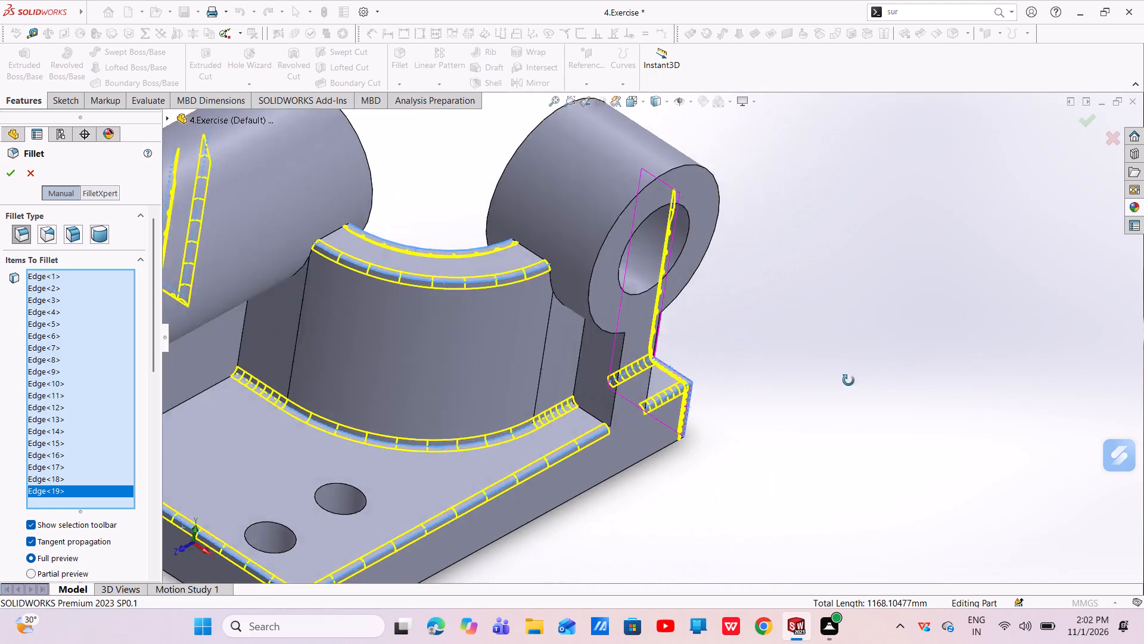
{"action": "middle_click_drag", "start_coordinate": [848, 380], "coordinate": [810, 393]}
{"action": "scroll", "coordinate": [810, 393], "scroll_direction": "up", "scroll_amount": 3}
{"action": "middle_click_drag", "start_coordinate": [798, 400], "coordinate": [849, 378]}
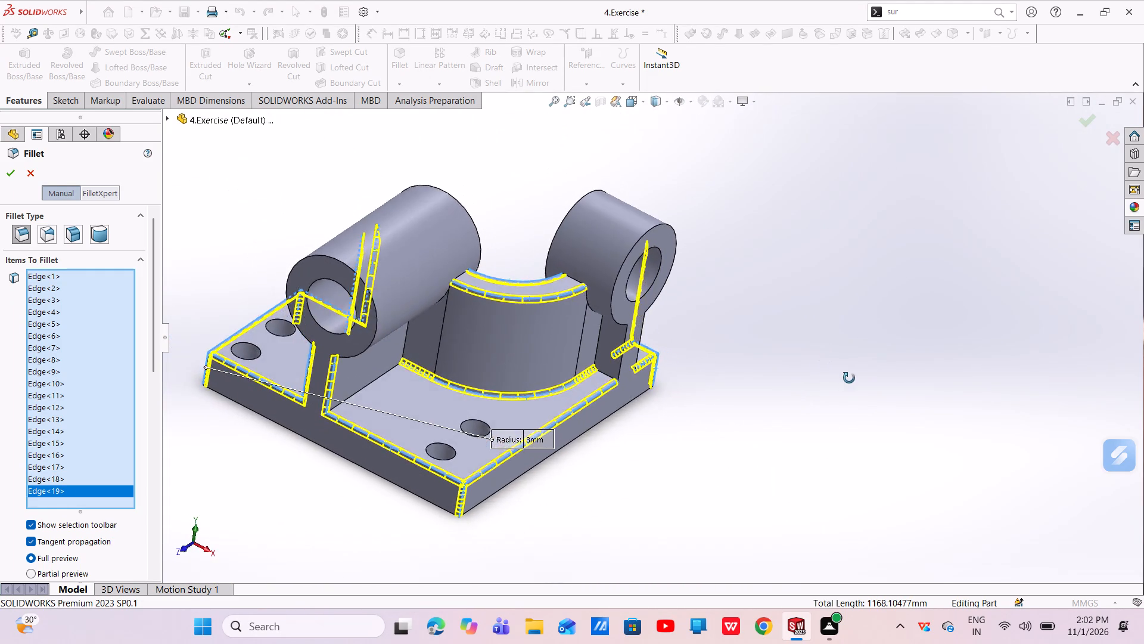
{"action": "middle_click_drag", "start_coordinate": [849, 378], "coordinate": [896, 409]}
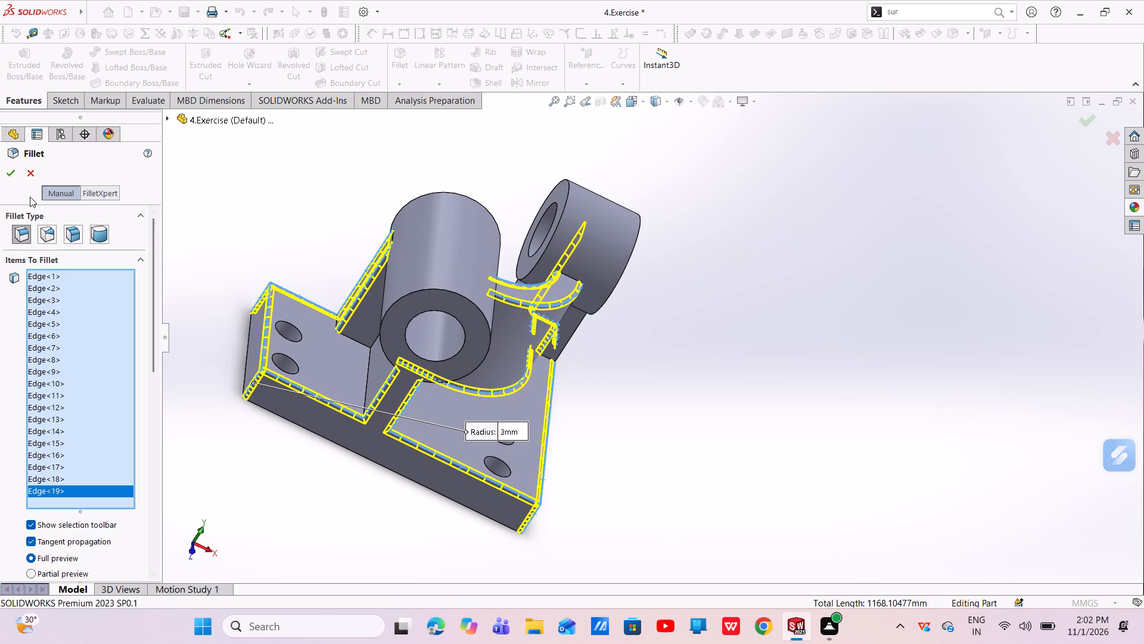
{"action": "left_click", "coordinate": [13, 175]}
Examine the filleted edges of the plate, ribs, curved wall and boss supports from several sides.
{"action": "scroll", "coordinate": [506, 308], "scroll_direction": "down", "scroll_amount": 2}
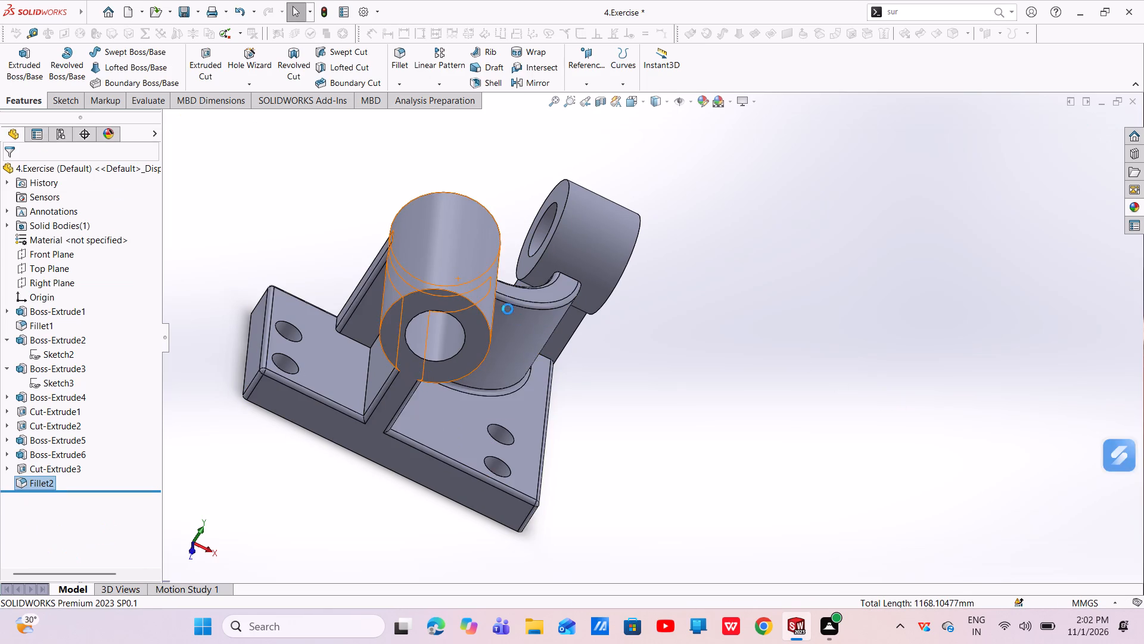
{"action": "scroll", "coordinate": [508, 309], "scroll_direction": "down", "scroll_amount": 4}
{"action": "scroll", "coordinate": [533, 348], "scroll_direction": "up", "scroll_amount": 4}
{"action": "middle_click_drag", "start_coordinate": [539, 371], "coordinate": [623, 376]}
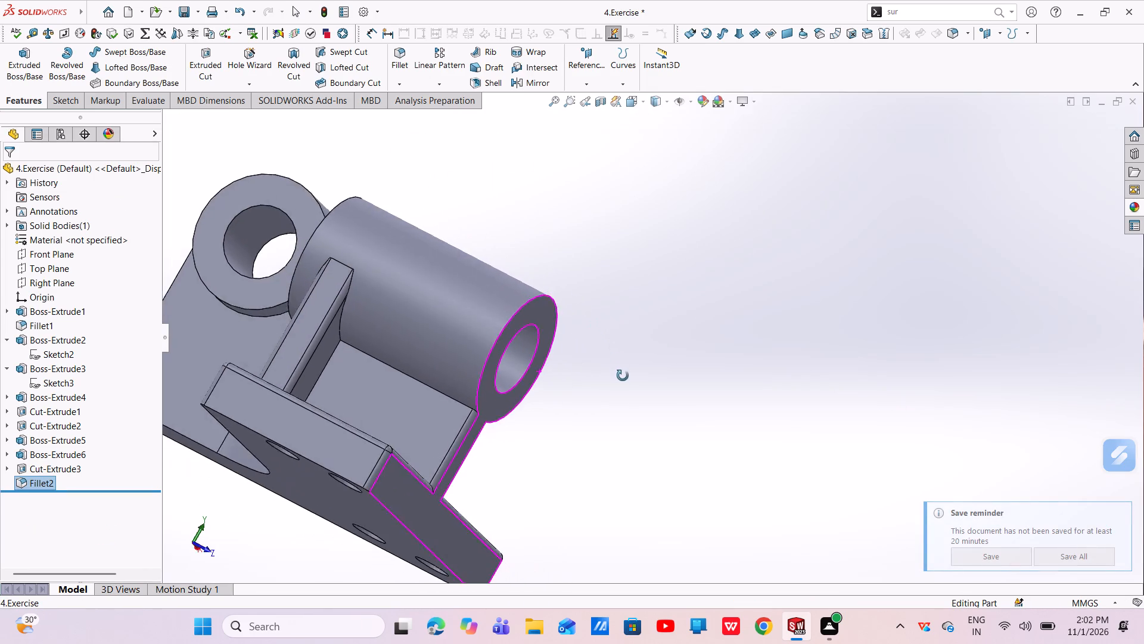
{"action": "middle_click_drag", "start_coordinate": [623, 376], "coordinate": [622, 402]}
{"action": "scroll", "coordinate": [402, 429], "scroll_direction": "up", "scroll_amount": 2}
{"action": "middle_click_drag", "start_coordinate": [391, 435], "coordinate": [369, 494]}
{"action": "scroll", "coordinate": [384, 444], "scroll_direction": "down", "scroll_amount": 3}
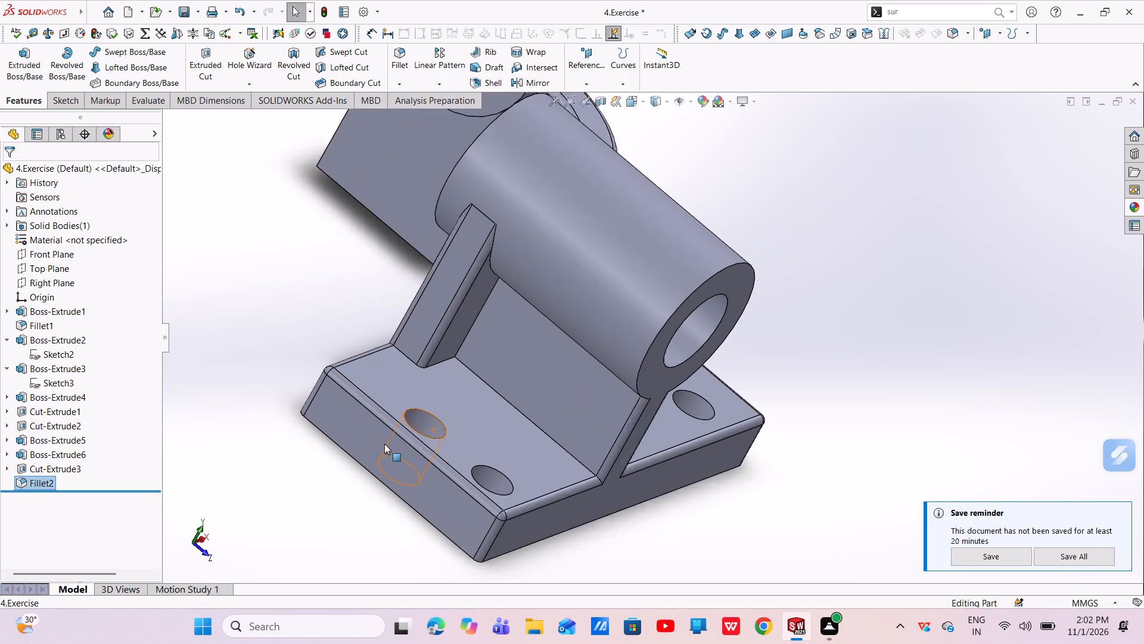
{"action": "scroll", "coordinate": [384, 444], "scroll_direction": "down", "scroll_amount": 2}
{"action": "scroll", "coordinate": [386, 442], "scroll_direction": "up", "scroll_amount": 4}
{"action": "middle_click_drag", "start_coordinate": [532, 306], "coordinate": [612, 292]}
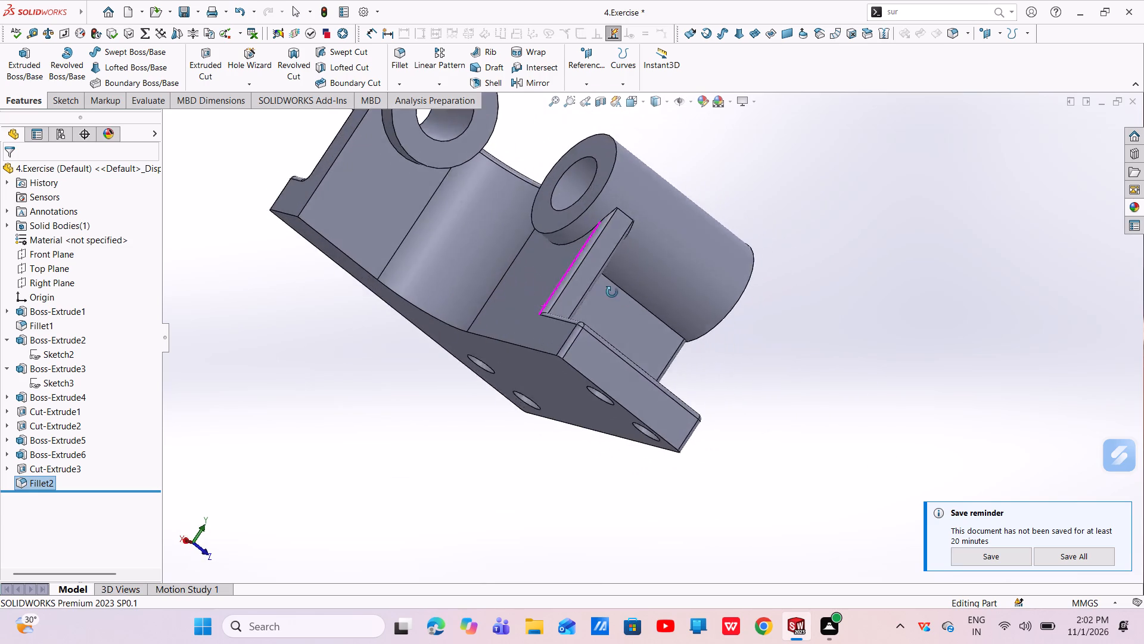
{"action": "middle_click_drag", "start_coordinate": [612, 292], "coordinate": [651, 363]}
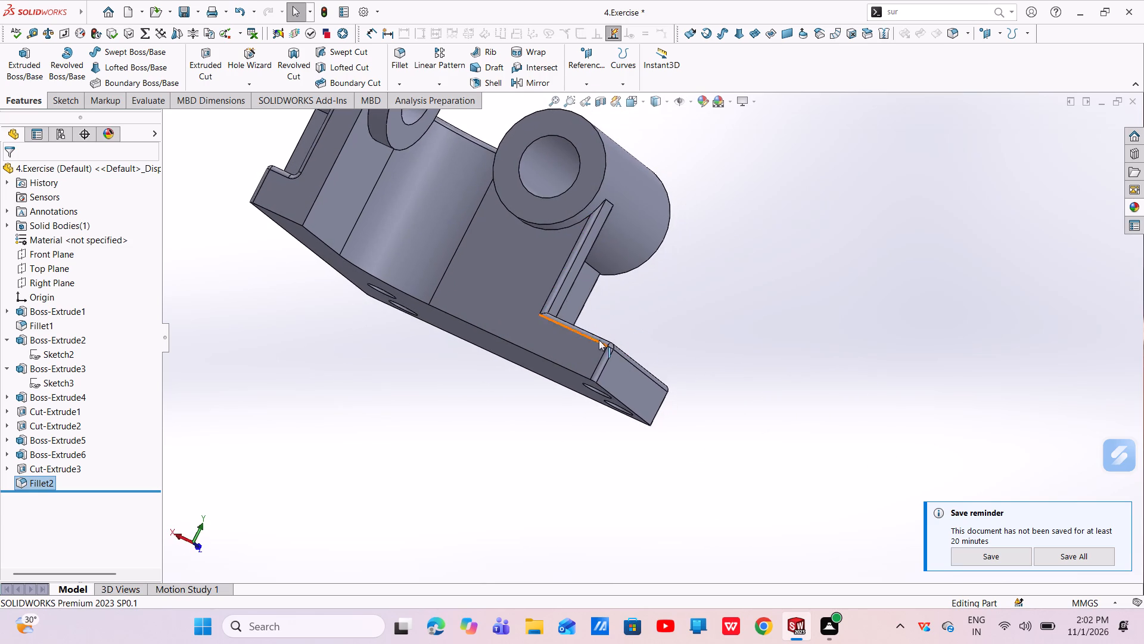
{"action": "scroll", "coordinate": [596, 339], "scroll_direction": "up", "scroll_amount": 3}
{"action": "middle_click_drag", "start_coordinate": [621, 315], "coordinate": [559, 412]}
{"action": "scroll", "coordinate": [535, 255], "scroll_direction": "down", "scroll_amount": 6}
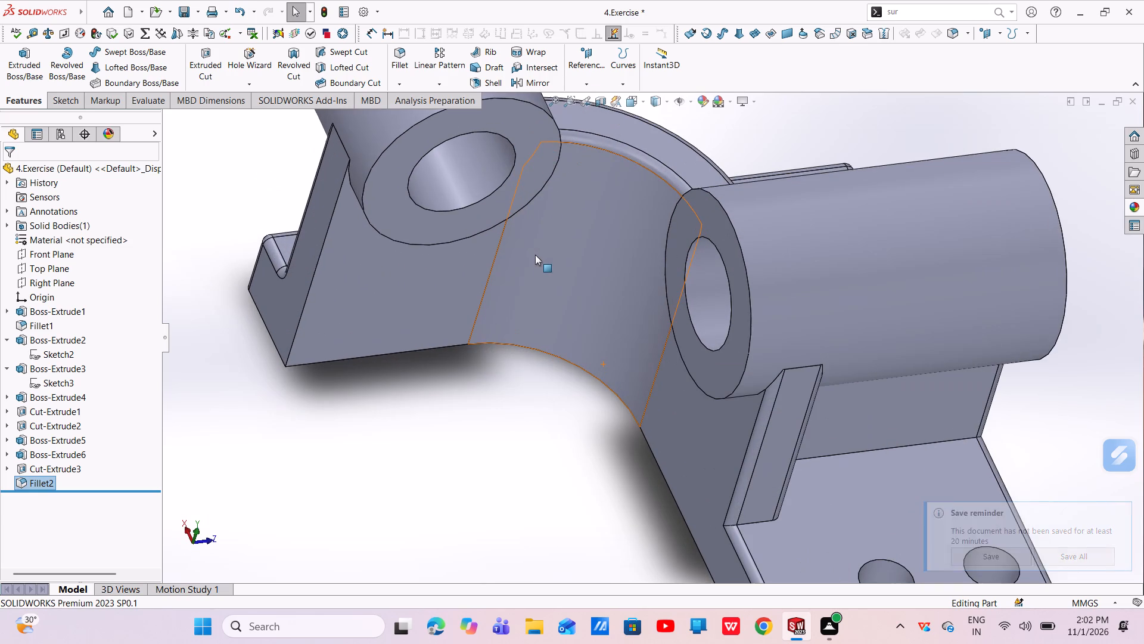
{"action": "scroll", "coordinate": [535, 255], "scroll_direction": "up", "scroll_amount": 1}
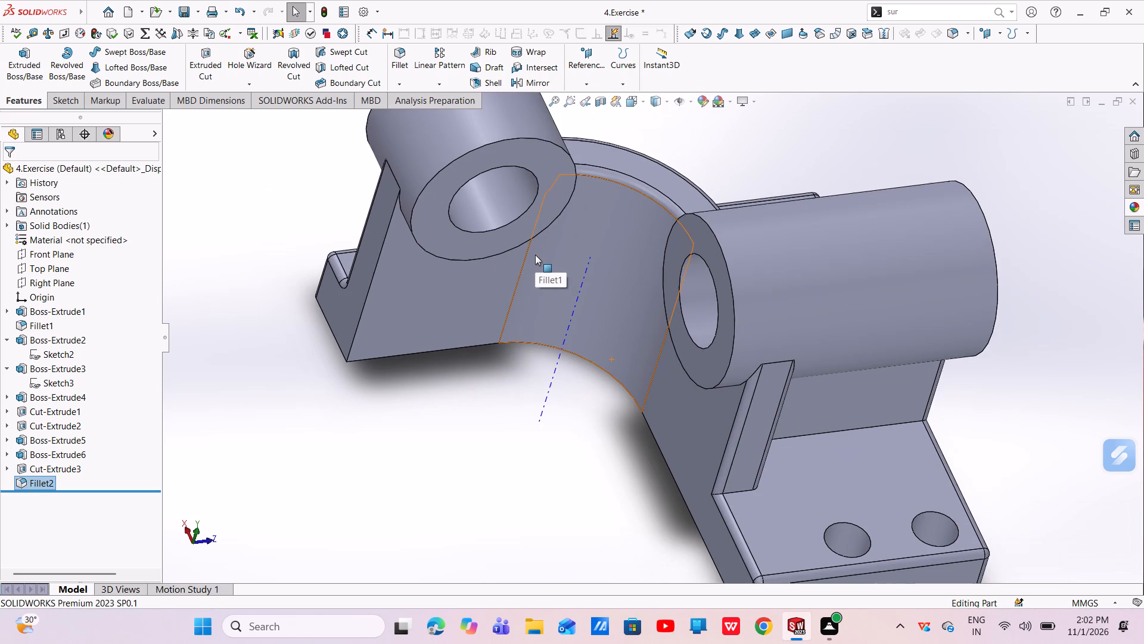
{"action": "scroll", "coordinate": [535, 255], "scroll_direction": "up", "scroll_amount": 1}
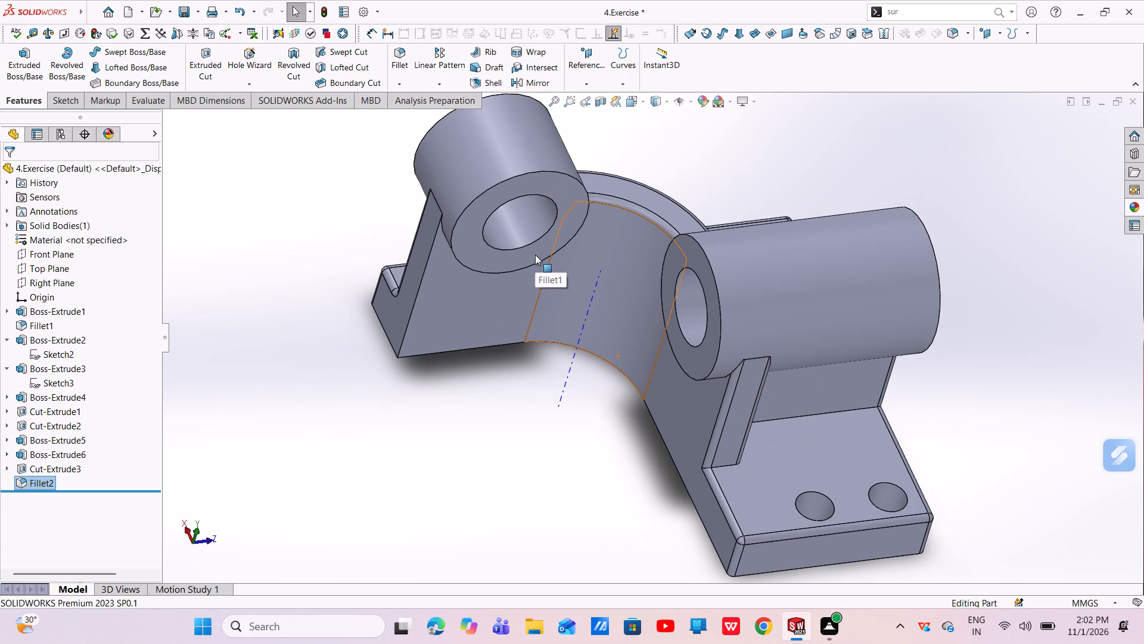
Examine the curved wall, both bosses and their supports up close for edges that still need fillets.
{"action": "scroll", "coordinate": [535, 255], "scroll_direction": "up", "scroll_amount": 1}
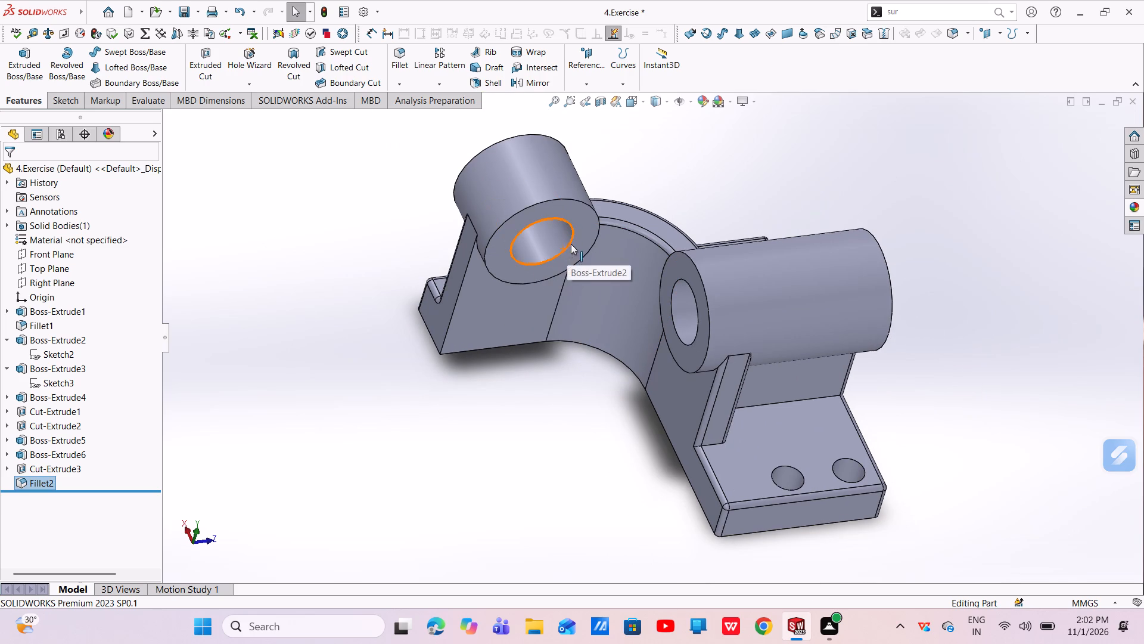
{"action": "scroll", "coordinate": [638, 216], "scroll_direction": "down", "scroll_amount": 4}
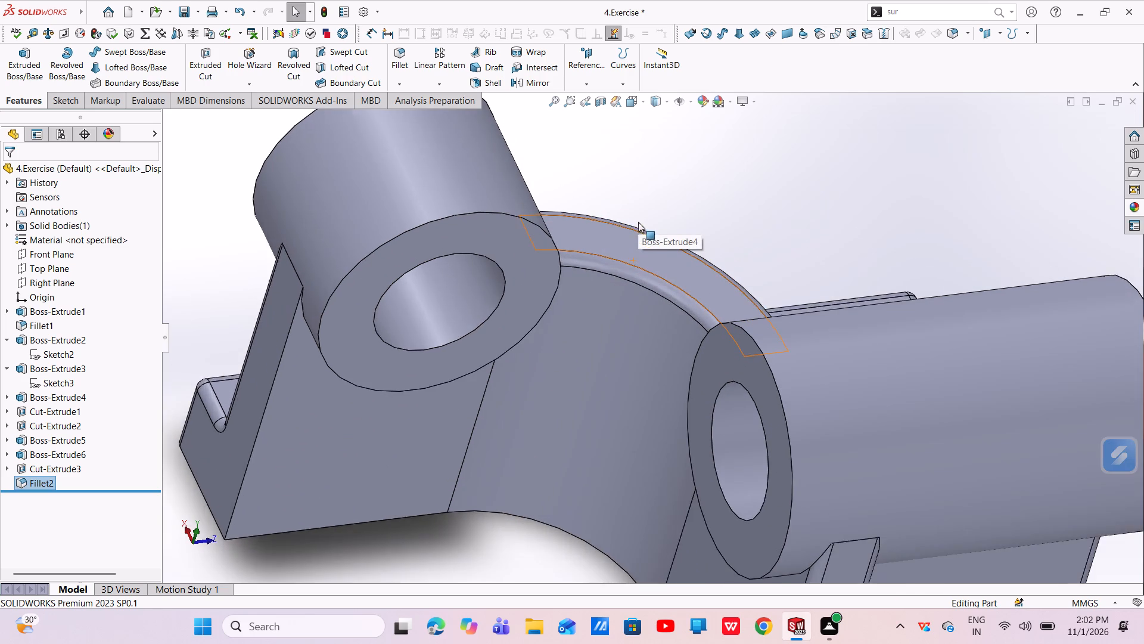
{"action": "scroll", "coordinate": [638, 222], "scroll_direction": "down", "scroll_amount": 1}
{"action": "scroll", "coordinate": [638, 225], "scroll_direction": "up", "scroll_amount": 1}
{"action": "scroll", "coordinate": [638, 225], "scroll_direction": "down", "scroll_amount": 1}
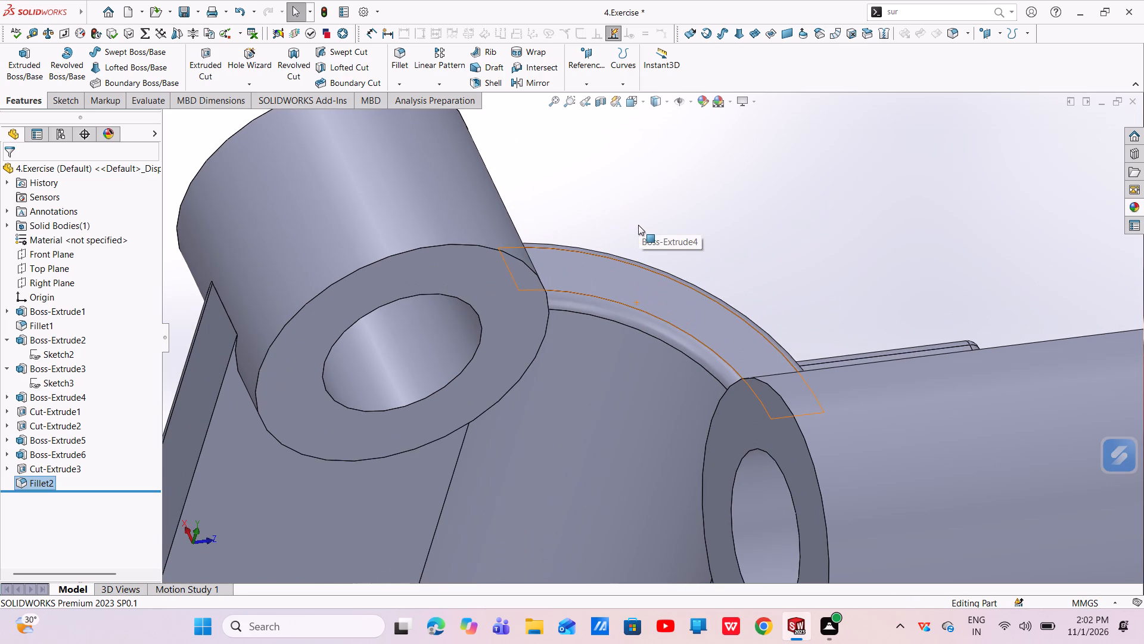
{"action": "scroll", "coordinate": [638, 225], "scroll_direction": "up", "scroll_amount": 5}
{"action": "scroll", "coordinate": [638, 225], "scroll_direction": "down", "scroll_amount": 5}
{"action": "scroll", "coordinate": [638, 225], "scroll_direction": "up", "scroll_amount": 3}
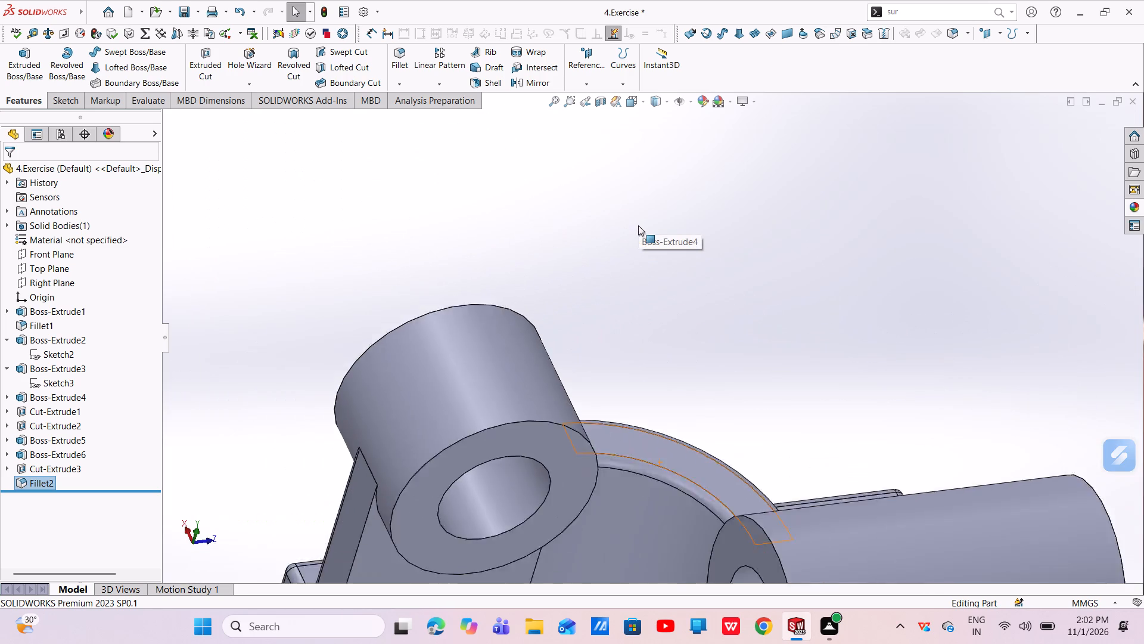
{"action": "scroll", "coordinate": [638, 225], "scroll_direction": "up", "scroll_amount": 2}
{"action": "scroll", "coordinate": [658, 295], "scroll_direction": "up", "scroll_amount": 4}
{"action": "scroll", "coordinate": [658, 295], "scroll_direction": "down", "scroll_amount": 5}
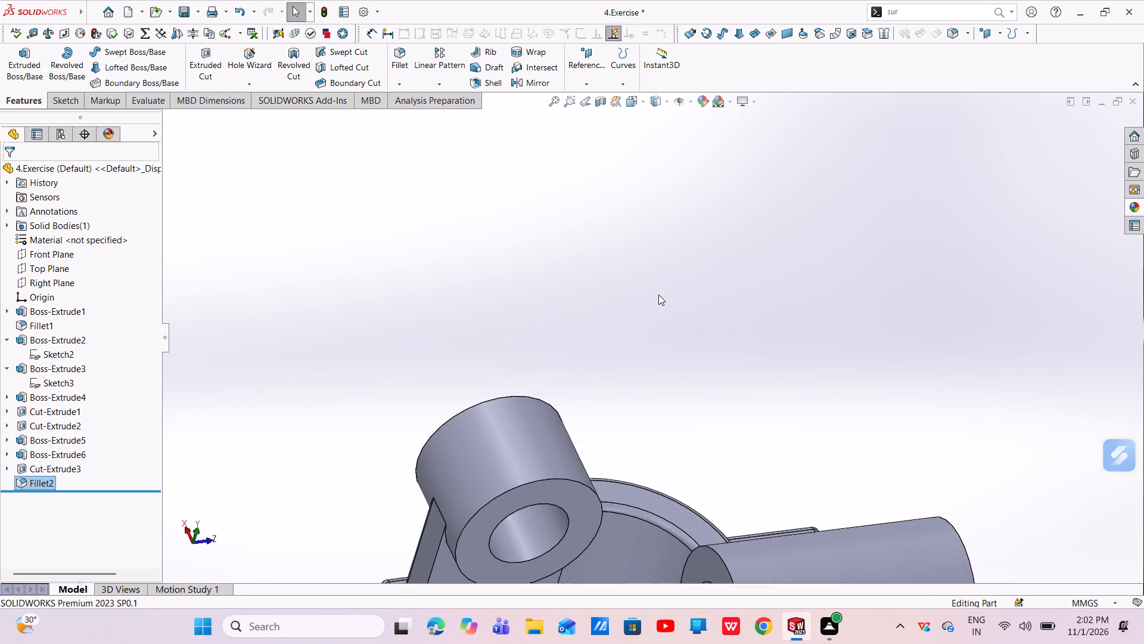
{"action": "scroll", "coordinate": [658, 295], "scroll_direction": "up", "scroll_amount": 5}
{"action": "scroll", "coordinate": [678, 423], "scroll_direction": "down", "scroll_amount": 4}
{"action": "scroll", "coordinate": [677, 414], "scroll_direction": "up", "scroll_amount": 3}
{"action": "scroll", "coordinate": [677, 408], "scroll_direction": "down", "scroll_amount": 3}
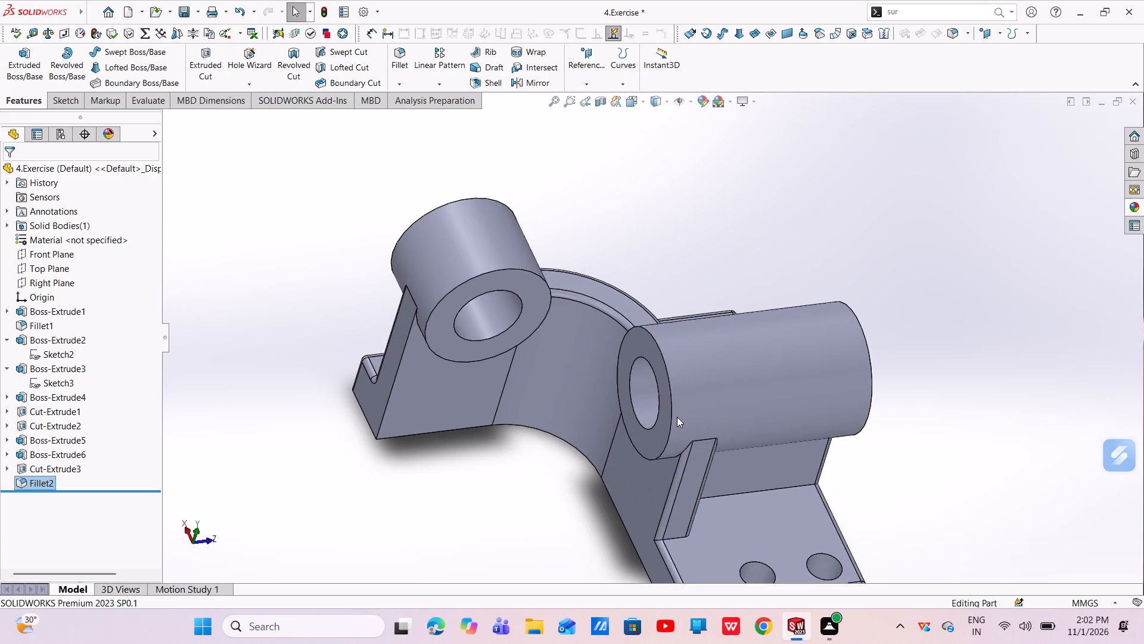
{"action": "scroll", "coordinate": [678, 417], "scroll_direction": "down", "scroll_amount": 2}
{"action": "scroll", "coordinate": [679, 414], "scroll_direction": "up", "scroll_amount": 2}
{"action": "scroll", "coordinate": [679, 412], "scroll_direction": "down", "scroll_amount": 2}
{"action": "scroll", "coordinate": [679, 412], "scroll_direction": "up", "scroll_amount": 2}
{"action": "scroll", "coordinate": [679, 409], "scroll_direction": "down", "scroll_amount": 2}
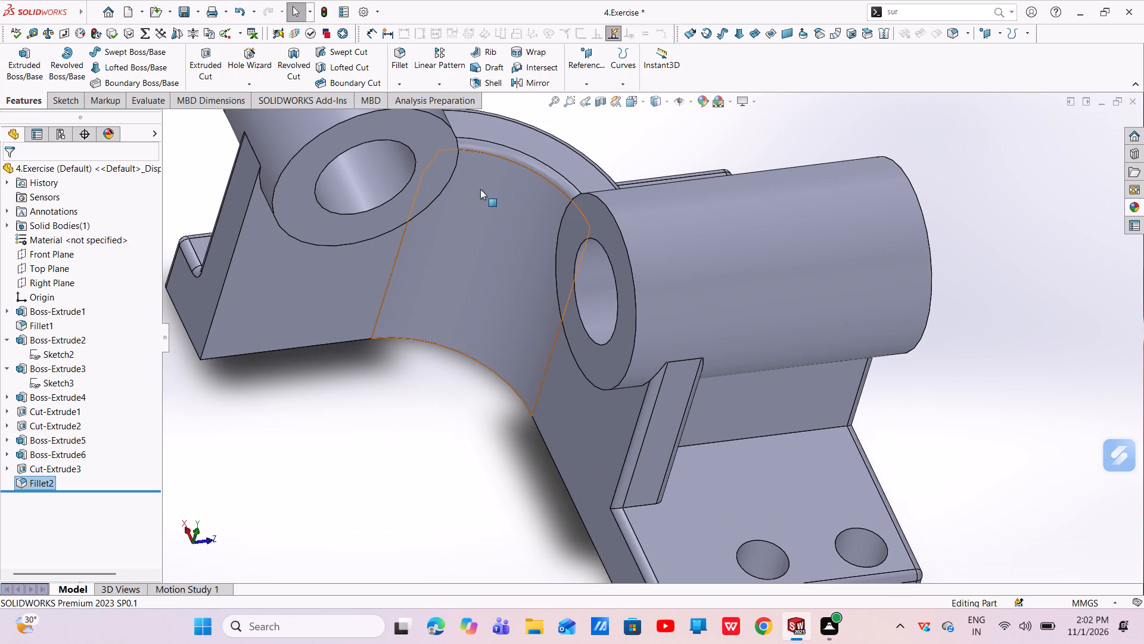
Fillet the base edges on both sides of the long boss's support wall, where it meets the plate, with a 3 mm radius.
{"action": "left_click", "coordinate": [394, 57]}
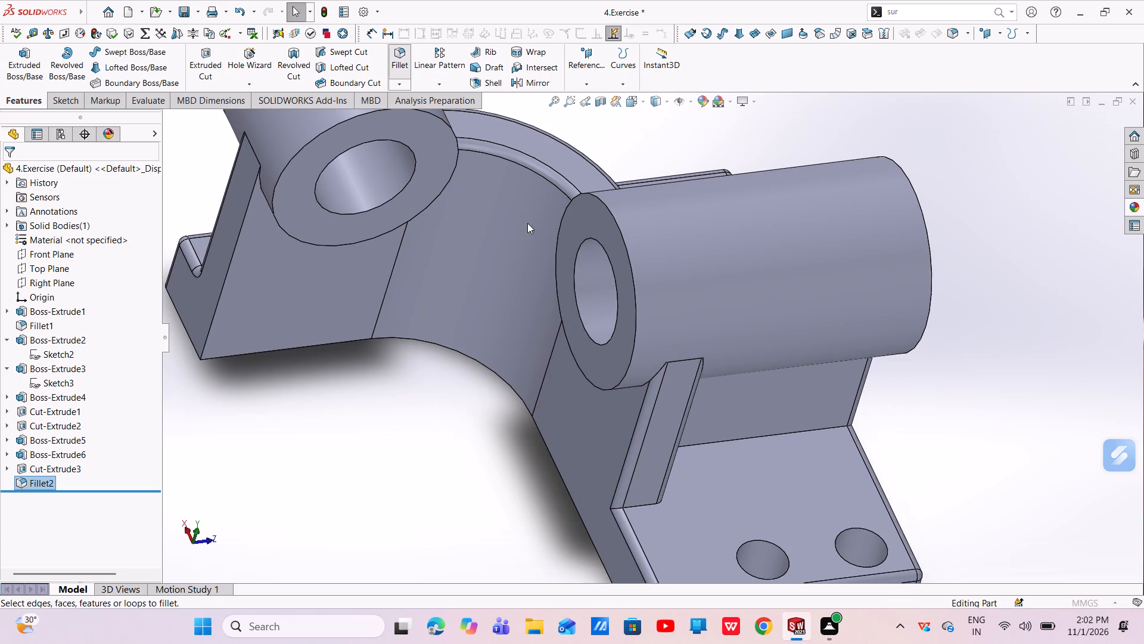
{"action": "scroll", "coordinate": [792, 401], "scroll_direction": "down", "scroll_amount": 4}
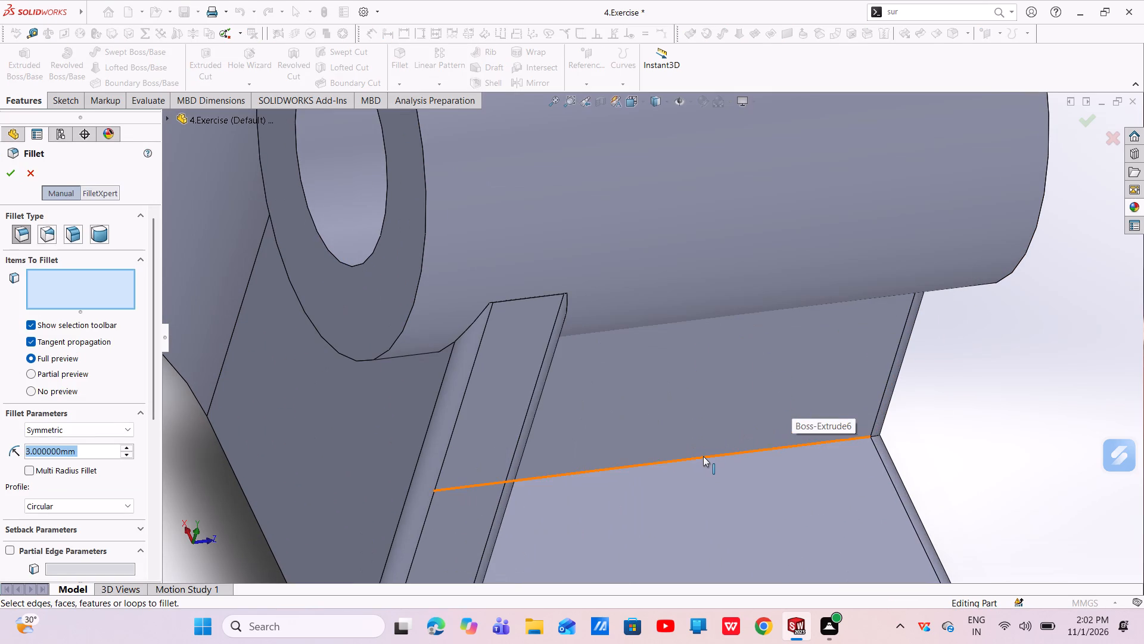
{"action": "left_click", "coordinate": [702, 456]}
{"action": "scroll", "coordinate": [706, 451], "scroll_direction": "up", "scroll_amount": 5}
{"action": "middle_click_drag", "start_coordinate": [748, 396], "coordinate": [719, 395]}
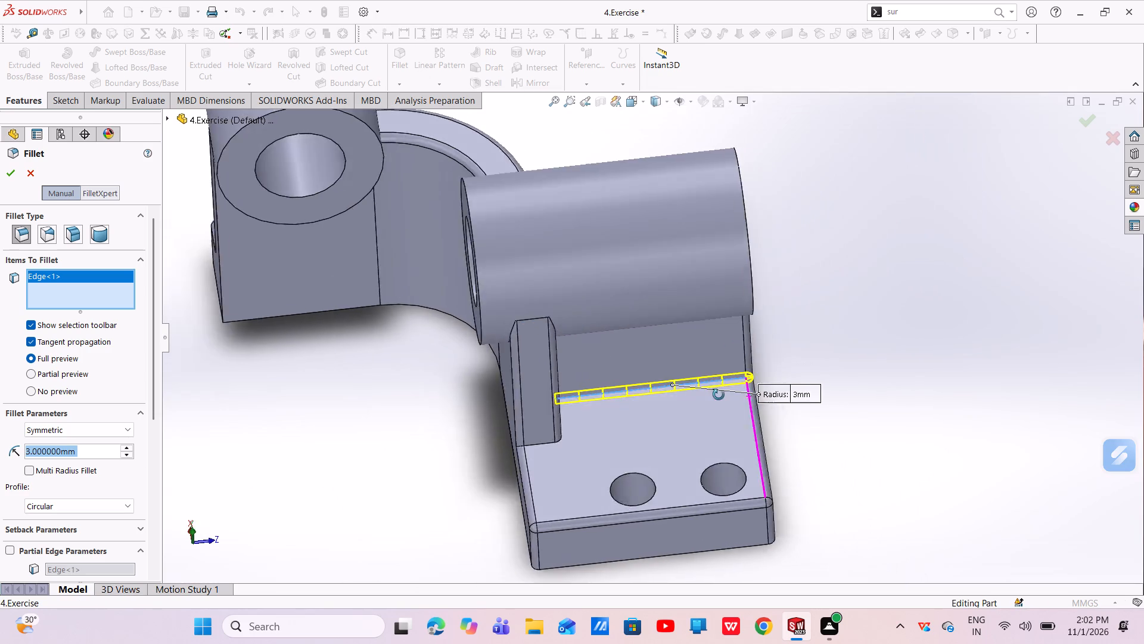
{"action": "middle_click_drag", "start_coordinate": [719, 395], "coordinate": [606, 488]}
{"action": "scroll", "coordinate": [803, 315], "scroll_direction": "down", "scroll_amount": 3}
{"action": "middle_click_drag", "start_coordinate": [798, 317], "coordinate": [794, 321]}
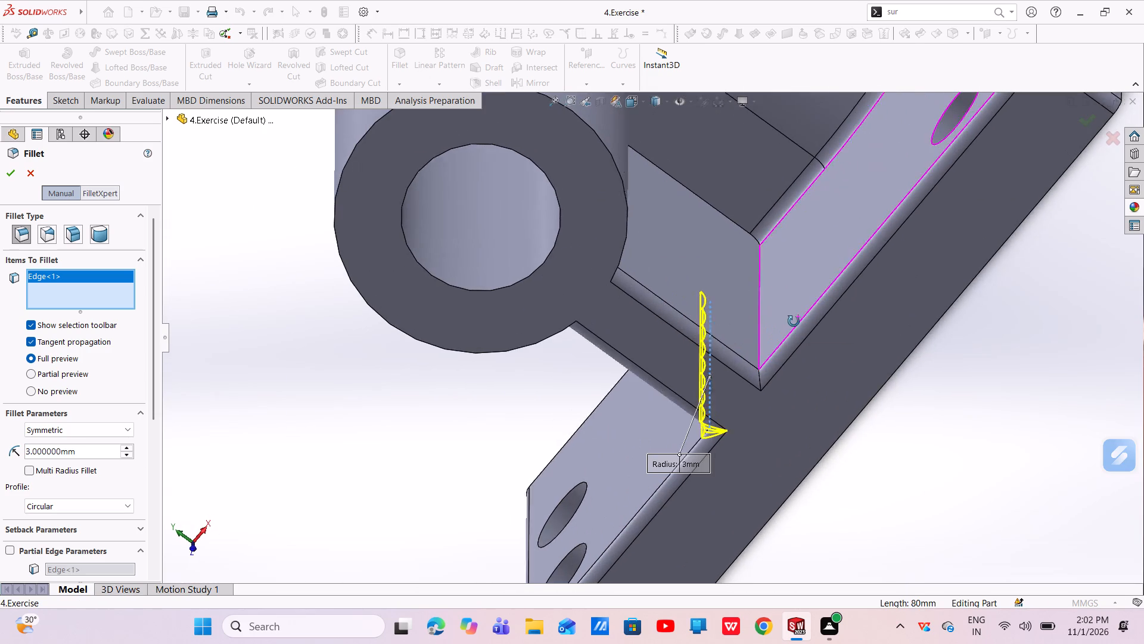
{"action": "middle_click_drag", "start_coordinate": [794, 321], "coordinate": [786, 361]}
{"action": "scroll", "coordinate": [785, 360], "scroll_direction": "up", "scroll_amount": 1}
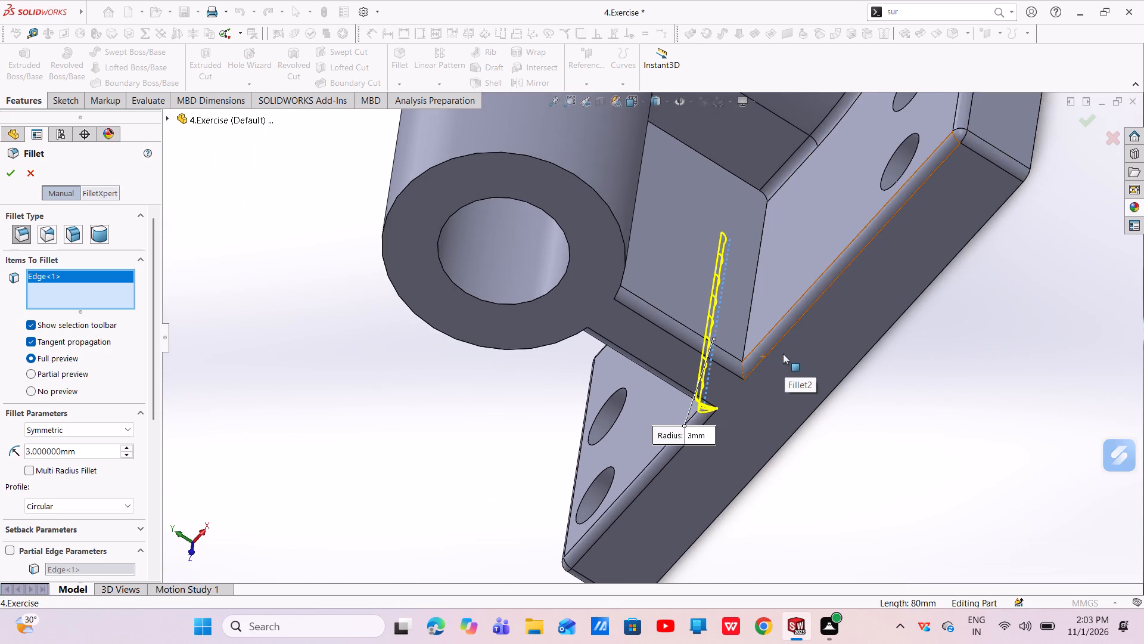
{"action": "scroll", "coordinate": [783, 350], "scroll_direction": "up", "scroll_amount": 3}
{"action": "left_click", "coordinate": [716, 278]}
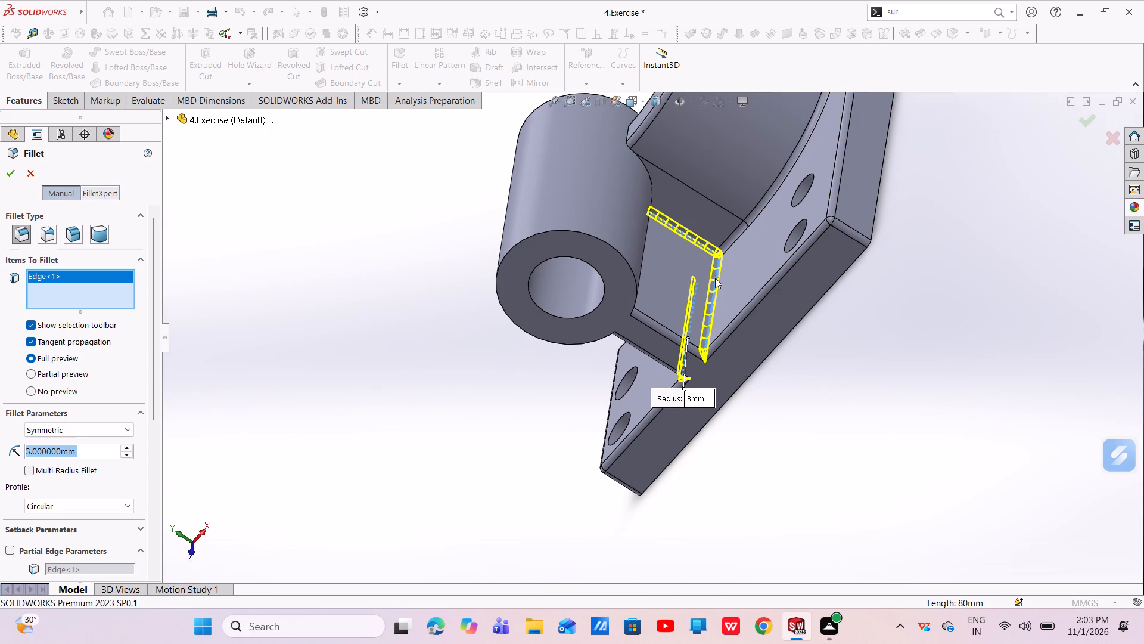
{"action": "scroll", "coordinate": [717, 280], "scroll_direction": "up", "scroll_amount": 2}
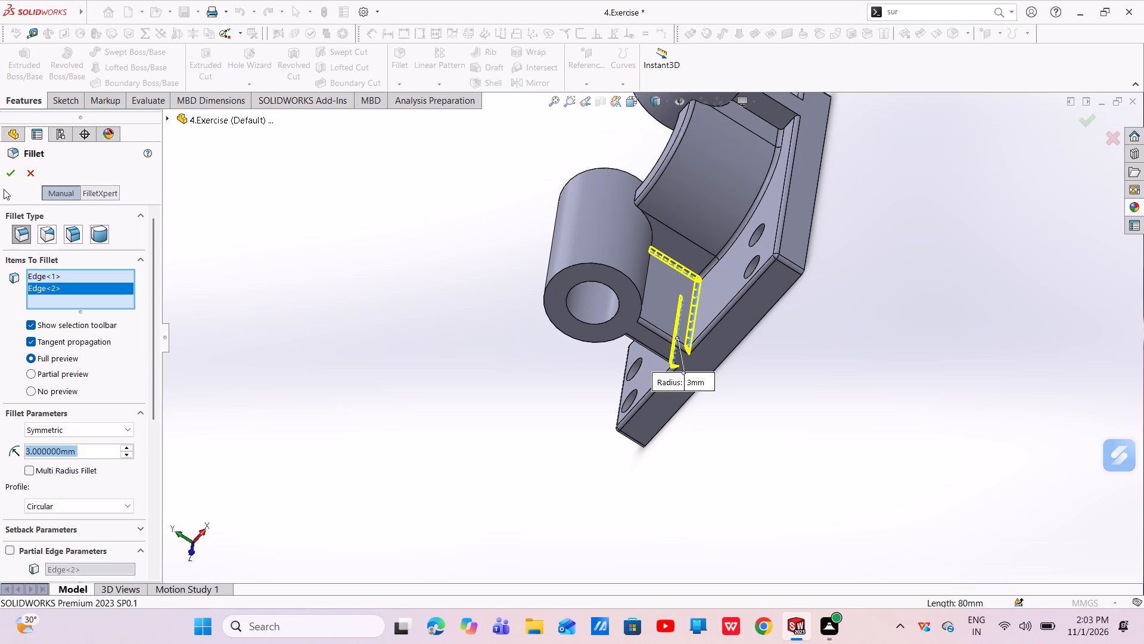
{"action": "left_click", "coordinate": [4, 179]}
Fillet the vertical inner corner between the long boss's side rib and its support wall with a 3 mm radius.
{"action": "scroll", "coordinate": [626, 285], "scroll_direction": "down", "scroll_amount": 4}
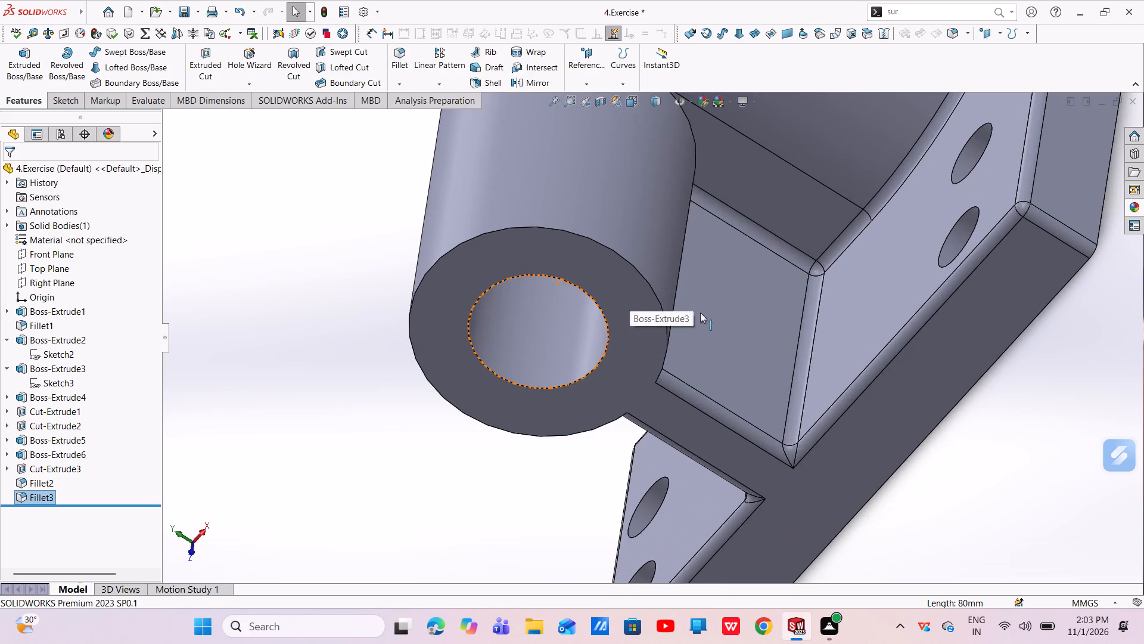
{"action": "middle_click_drag", "start_coordinate": [707, 313], "coordinate": [801, 225]}
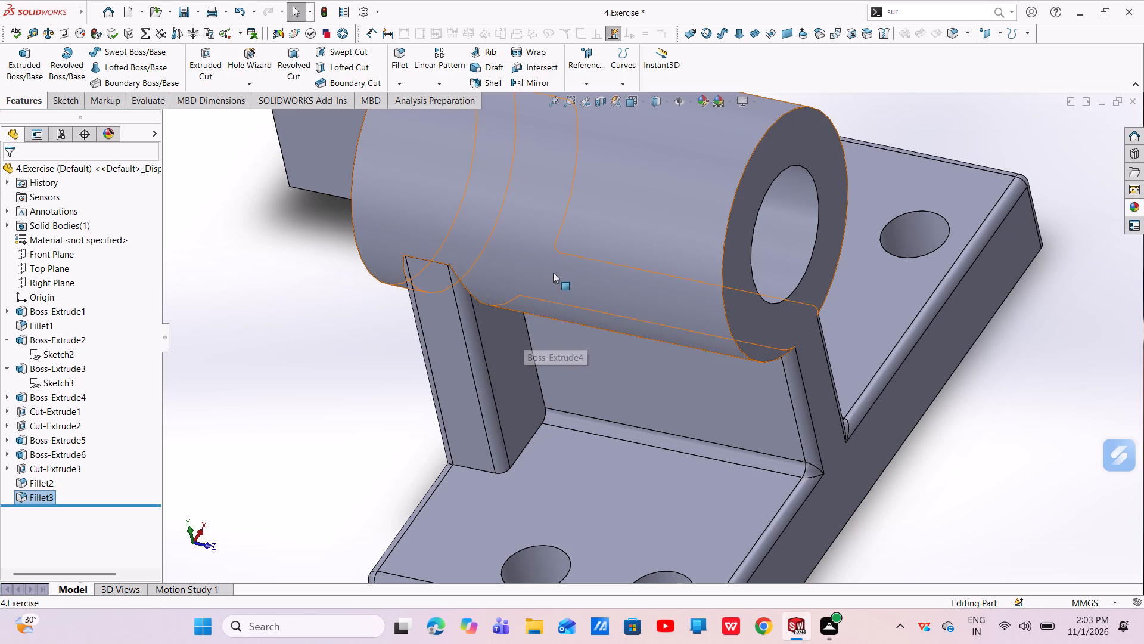
{"action": "left_click", "coordinate": [403, 58]}
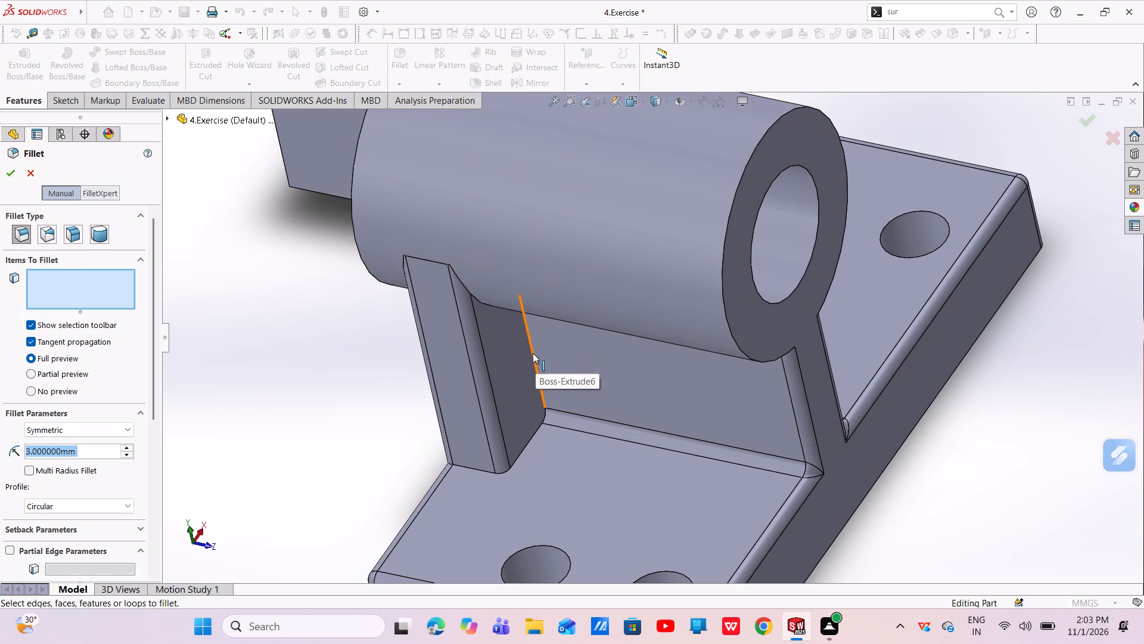
{"action": "left_click", "coordinate": [533, 353]}
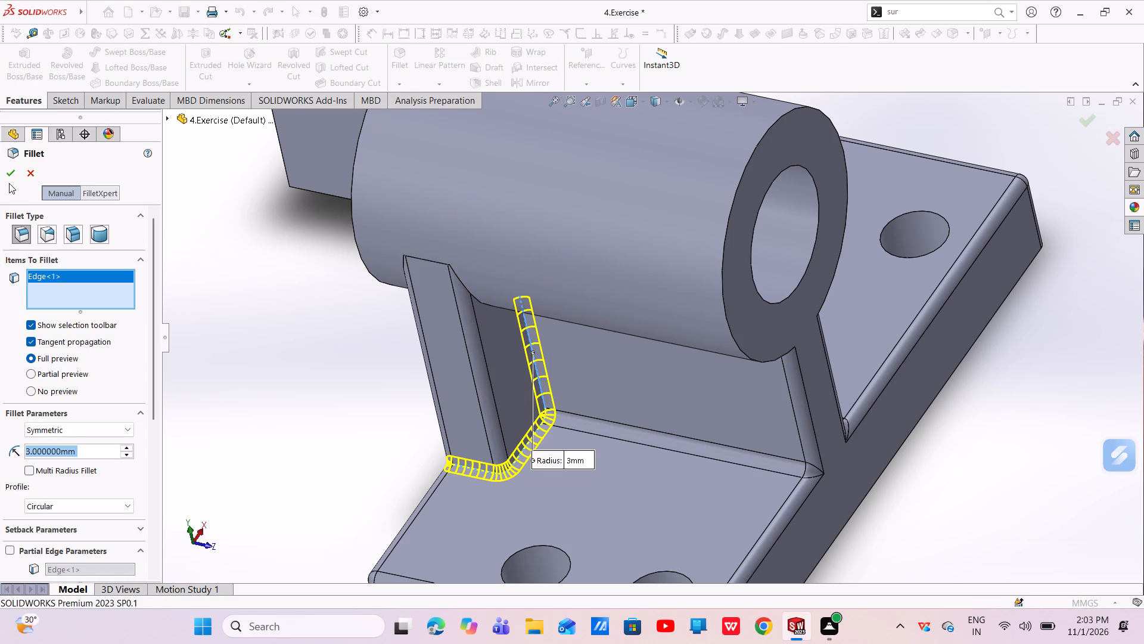
{"action": "left_click", "coordinate": [7, 180]}
Fillet the vertical inner corner edges on both sides of the short boss's support with a 3 mm radius.
{"action": "scroll", "coordinate": [600, 422], "scroll_direction": "up", "scroll_amount": 3}
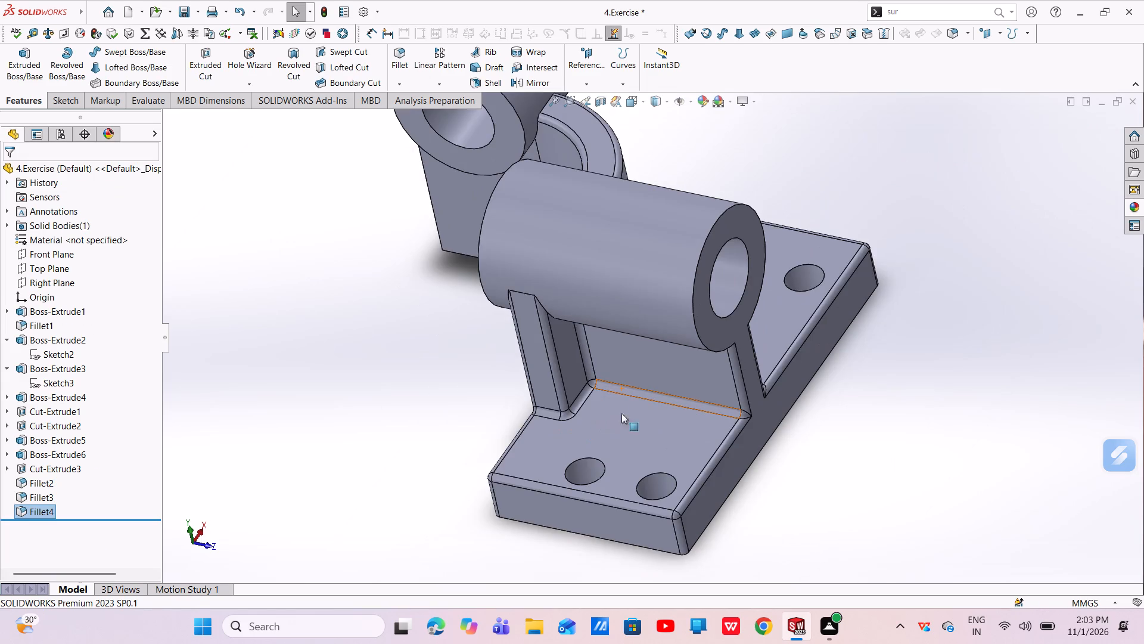
{"action": "scroll", "coordinate": [636, 406], "scroll_direction": "up", "scroll_amount": 1}
{"action": "middle_click_drag", "start_coordinate": [635, 406], "coordinate": [526, 530]}
{"action": "scroll", "coordinate": [559, 514], "scroll_direction": "up", "scroll_amount": 1}
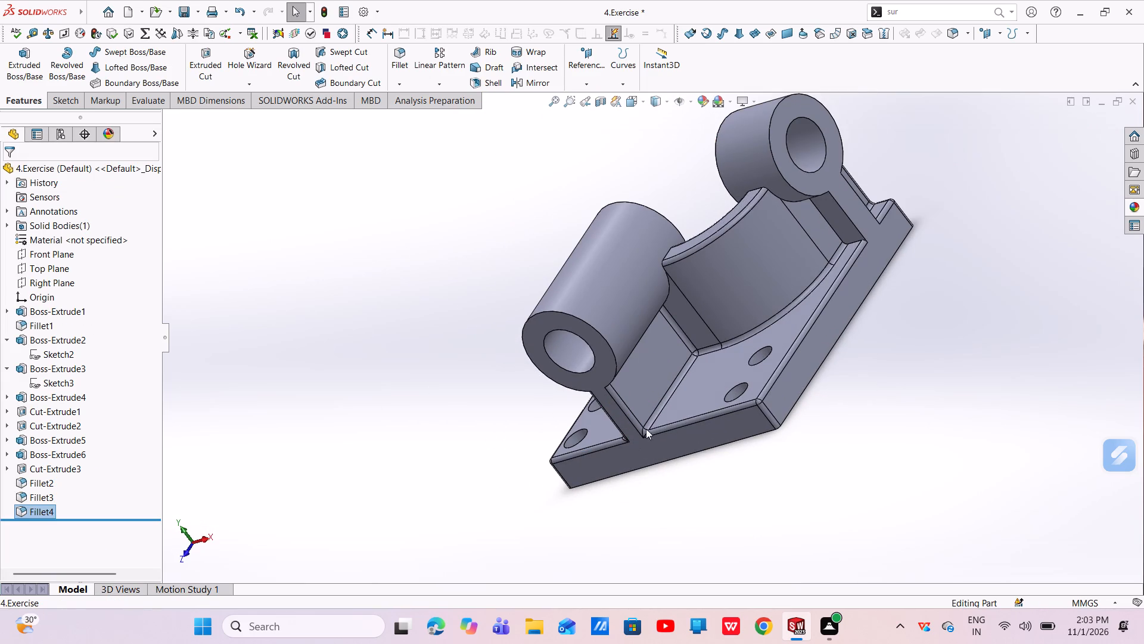
{"action": "scroll", "coordinate": [825, 247], "scroll_direction": "down", "scroll_amount": 3}
{"action": "middle_click", "coordinate": [825, 247]}
{"action": "scroll", "coordinate": [817, 255], "scroll_direction": "up", "scroll_amount": 3}
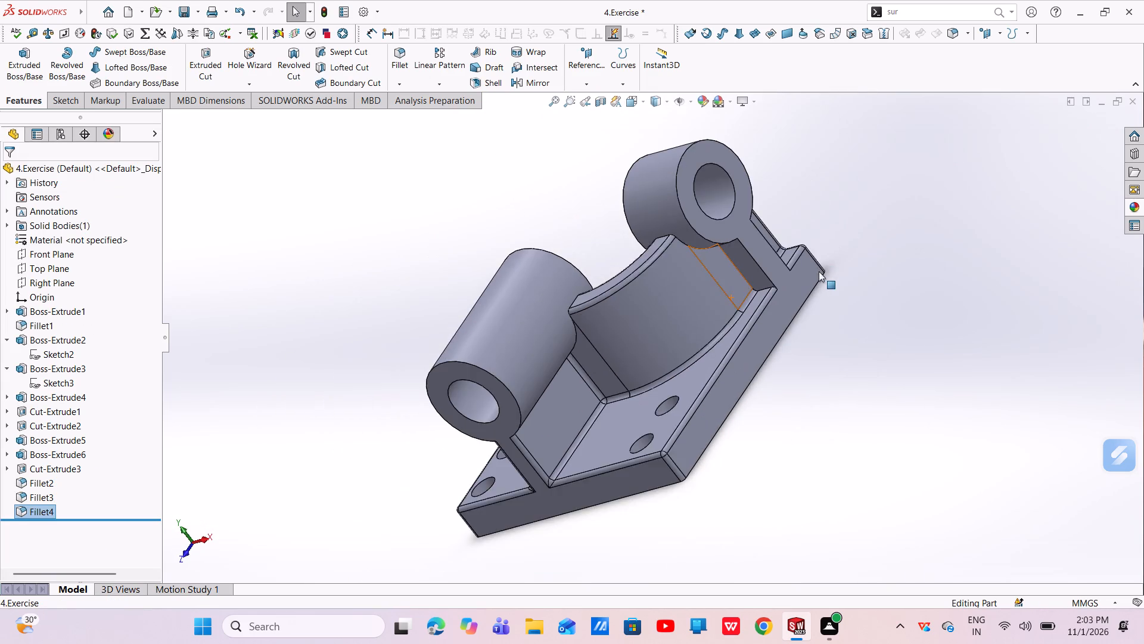
{"action": "scroll", "coordinate": [819, 271], "scroll_direction": "down", "scroll_amount": 1}
{"action": "middle_click_drag", "start_coordinate": [819, 272], "coordinate": [773, 394]}
{"action": "scroll", "coordinate": [776, 413], "scroll_direction": "down", "scroll_amount": 1}
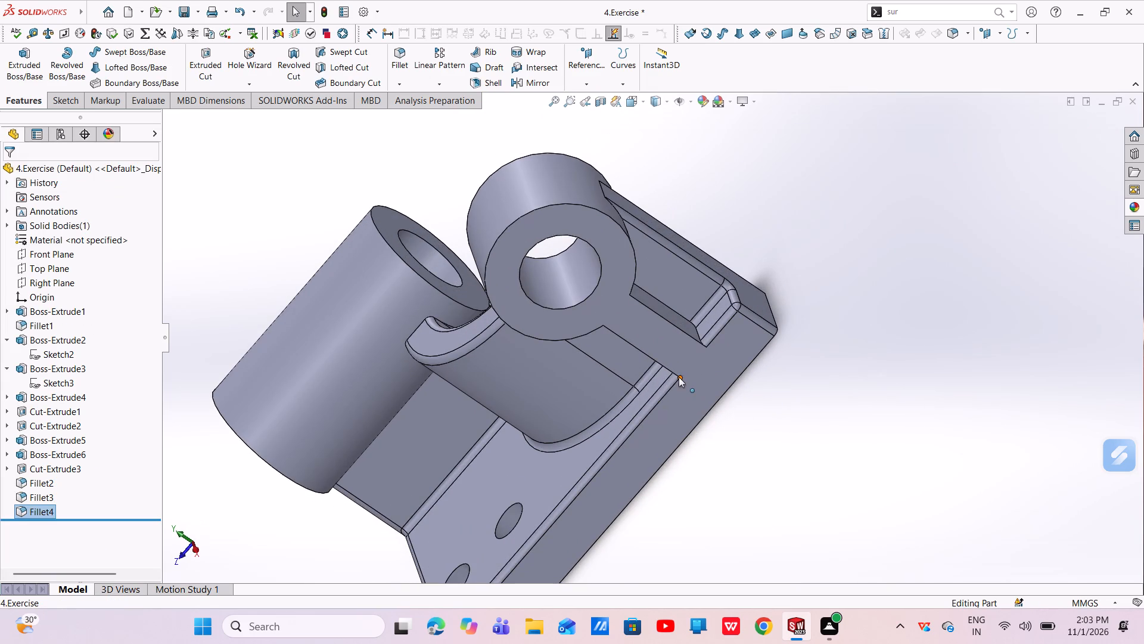
{"action": "middle_click_drag", "start_coordinate": [651, 373], "coordinate": [725, 287]}
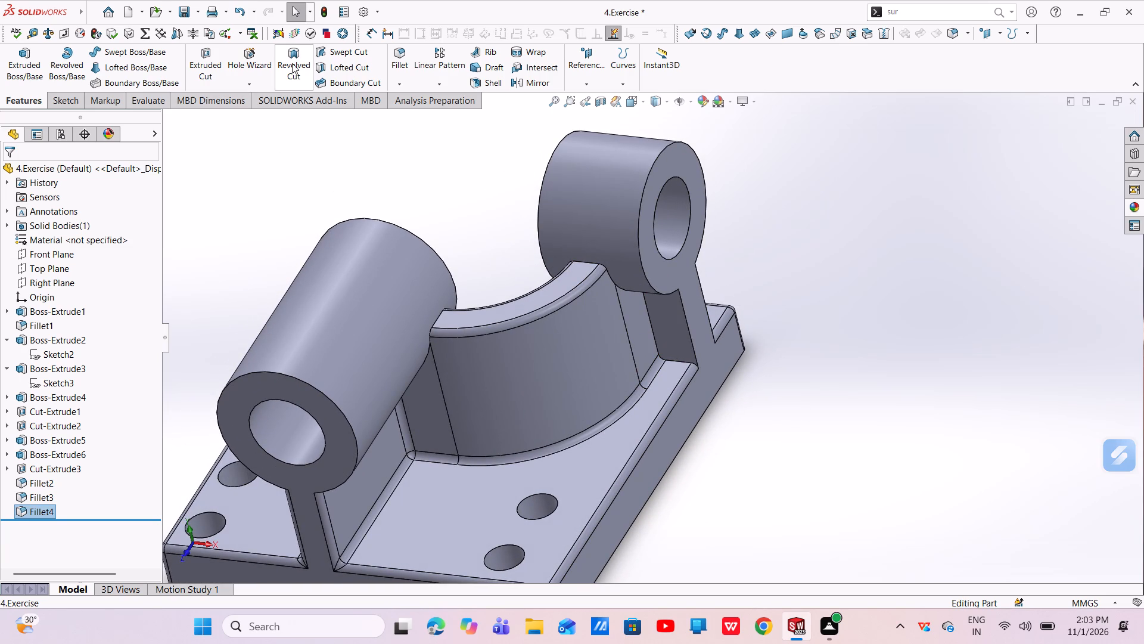
{"action": "left_click", "coordinate": [394, 55]}
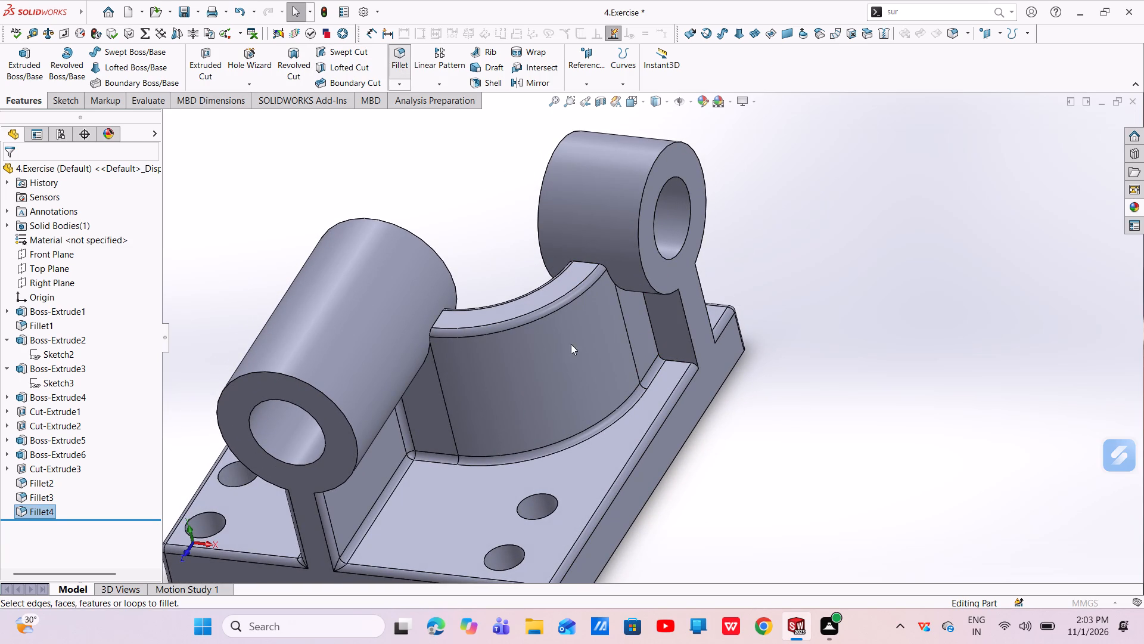
{"action": "left_click", "coordinate": [649, 315]}
{"action": "middle_click_drag", "start_coordinate": [656, 322], "coordinate": [655, 322]}
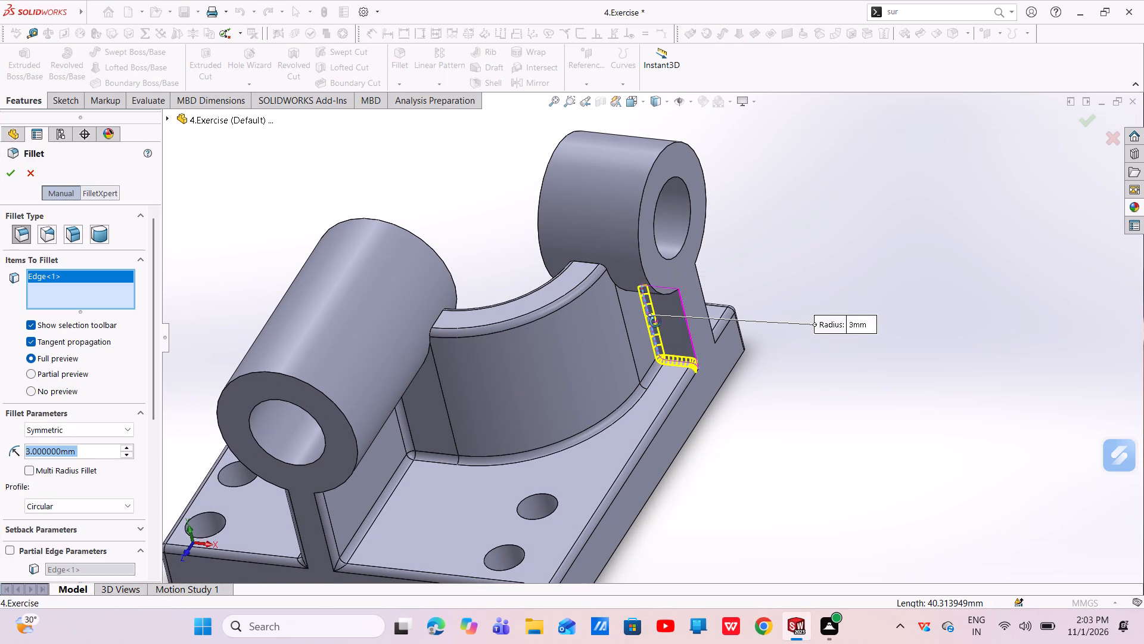
{"action": "middle_click_drag", "start_coordinate": [655, 322], "coordinate": [525, 468]}
{"action": "scroll", "coordinate": [530, 468], "scroll_direction": "up", "scroll_amount": 1}
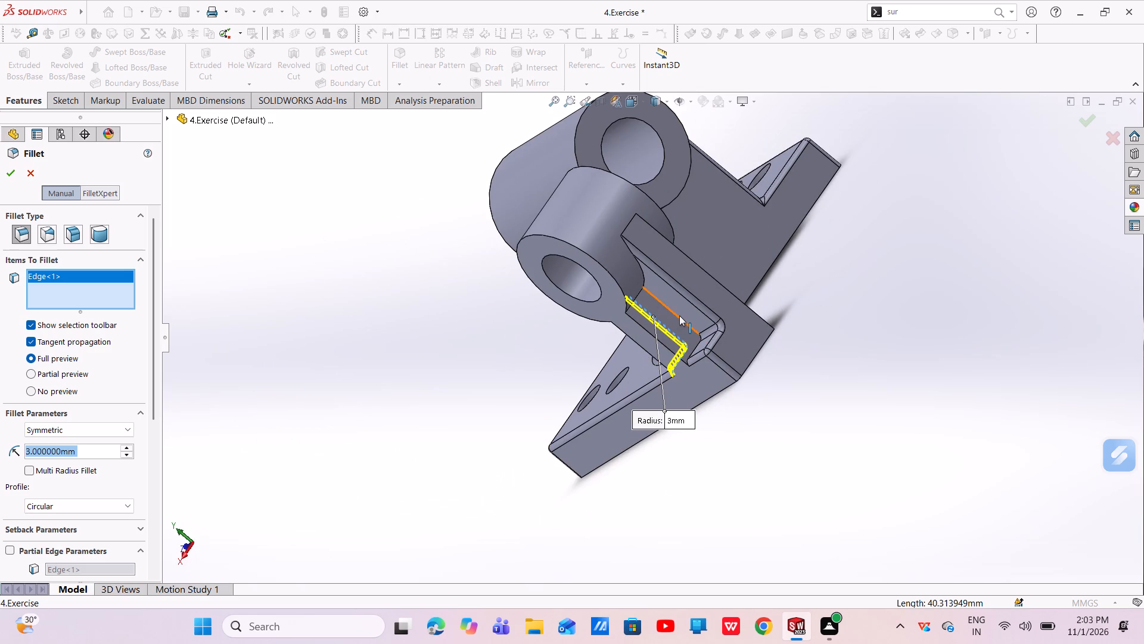
{"action": "left_click", "coordinate": [679, 315]}
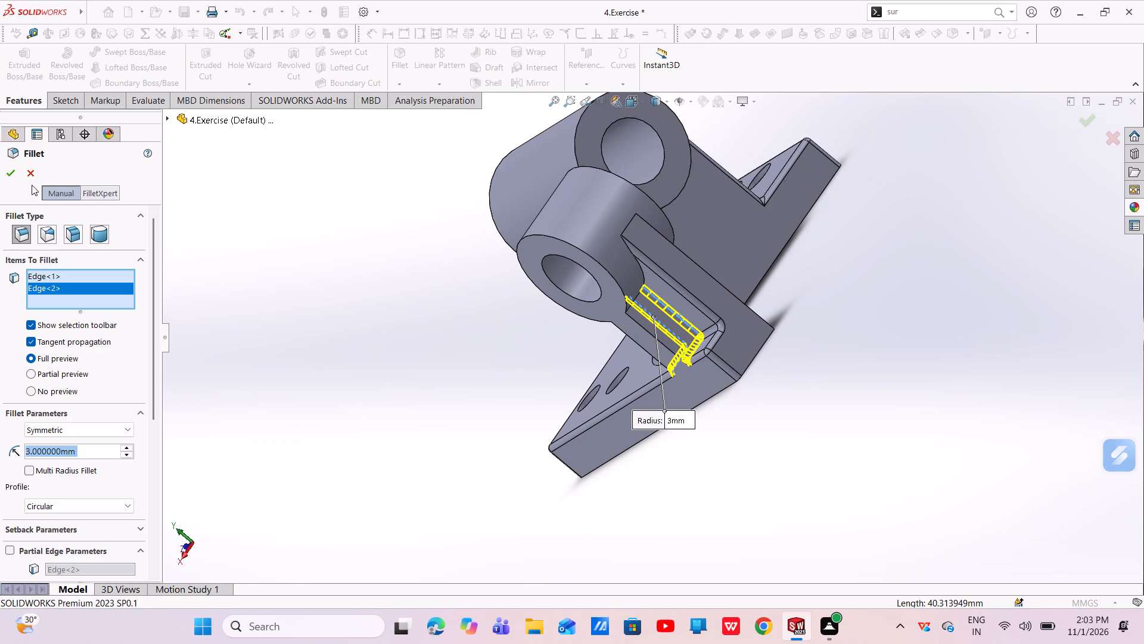
{"action": "left_click", "coordinate": [7, 176]}
Check the new fillets around the short boss's support and save the part.
{"action": "scroll", "coordinate": [673, 314], "scroll_direction": "down", "scroll_amount": 6}
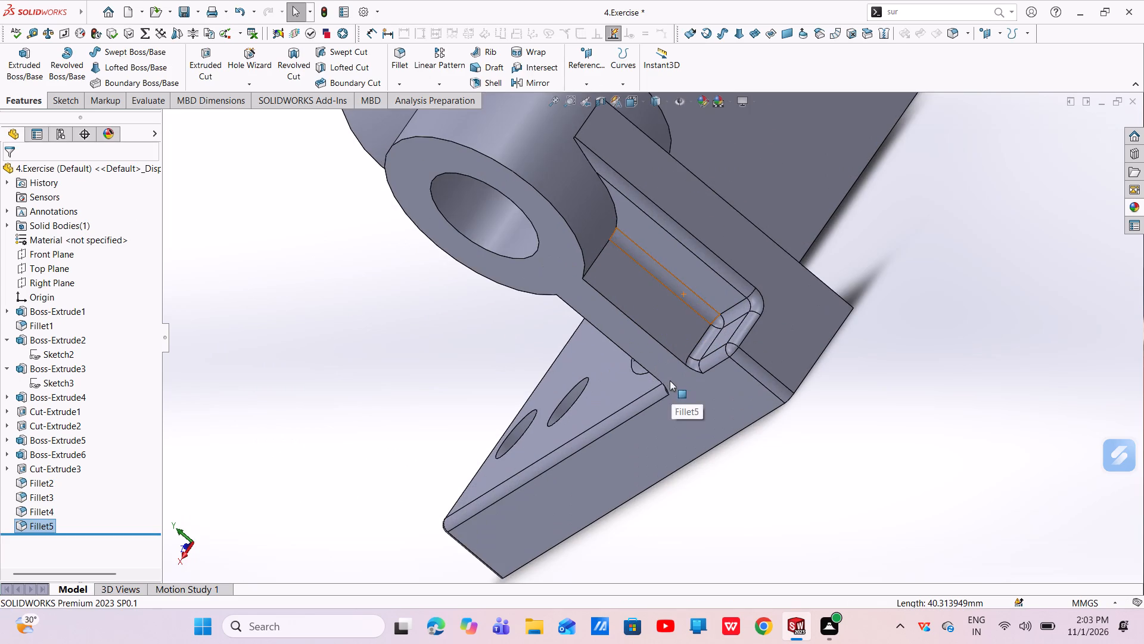
{"action": "middle_click_drag", "start_coordinate": [670, 380], "coordinate": [733, 304]}
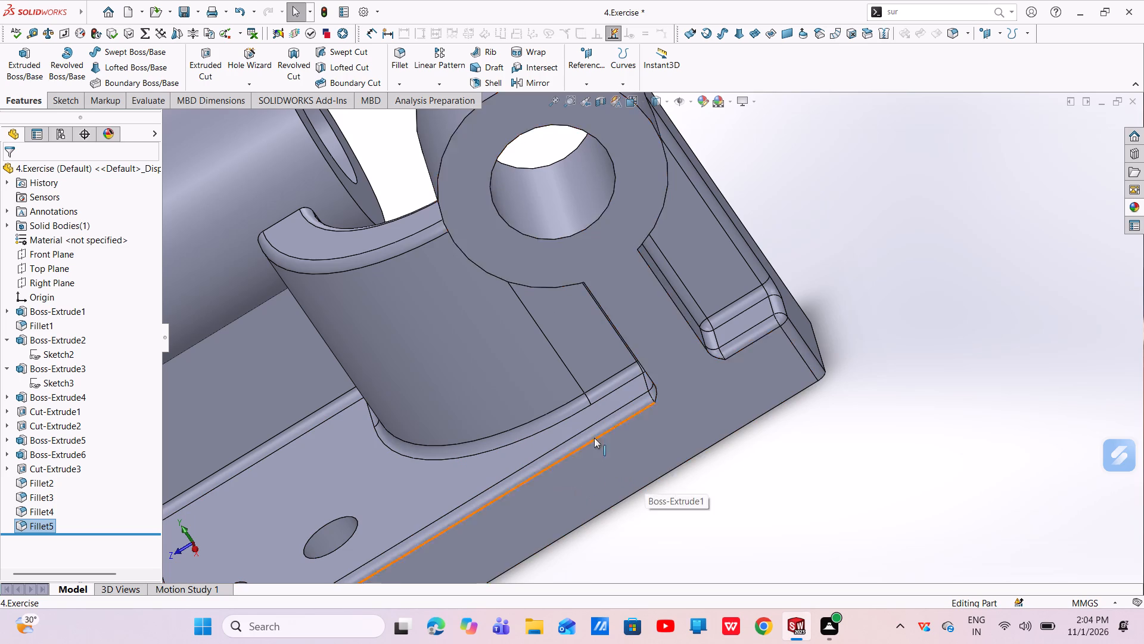
{"action": "scroll", "coordinate": [598, 425], "scroll_direction": "up", "scroll_amount": 3}
{"action": "middle_click_drag", "start_coordinate": [508, 423], "coordinate": [637, 374]}
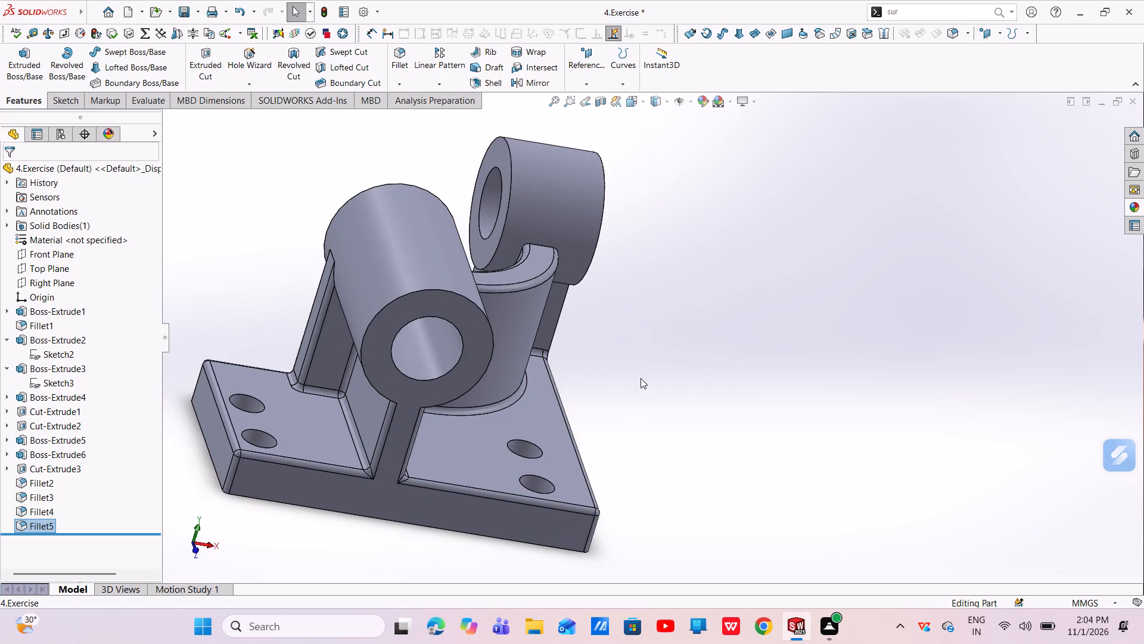
{"action": "key", "text": "ctrl+s"}
{"action": "key", "text": "ctrl+s"}
Save a copy of the part in Adobe Portable Document Format (*.pdf) under the name 4.Exercise.
{"action": "left_click", "coordinate": [200, 13]}
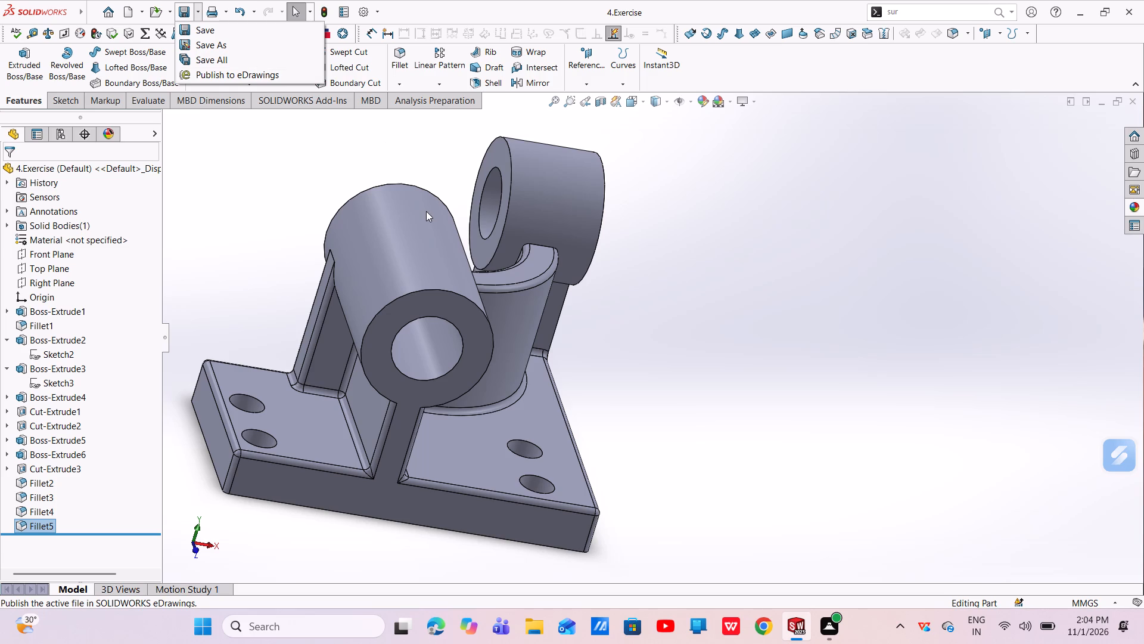
{"action": "left_click", "coordinate": [241, 44]}
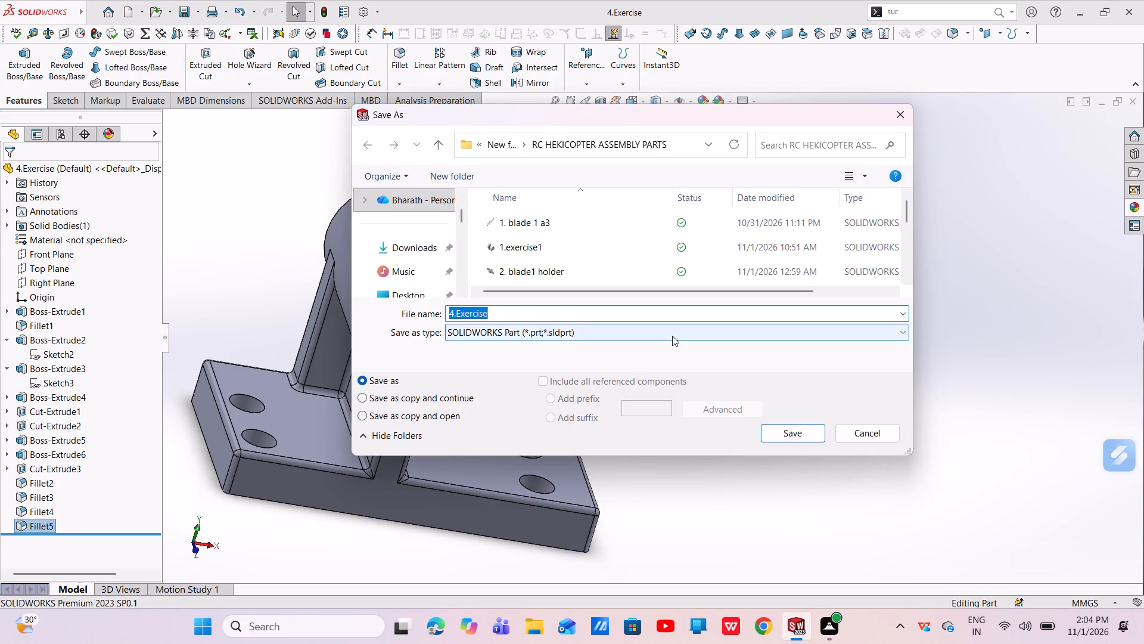
{"action": "left_click", "coordinate": [672, 336]}
{"action": "left_click", "coordinate": [576, 90]}
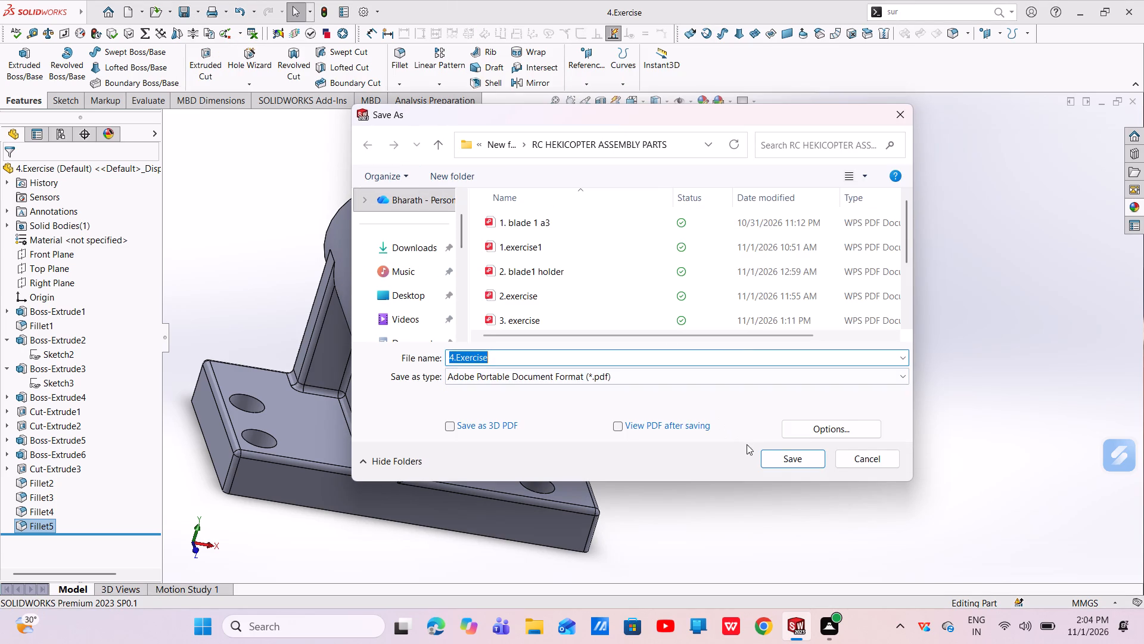
{"action": "left_click", "coordinate": [775, 461]}
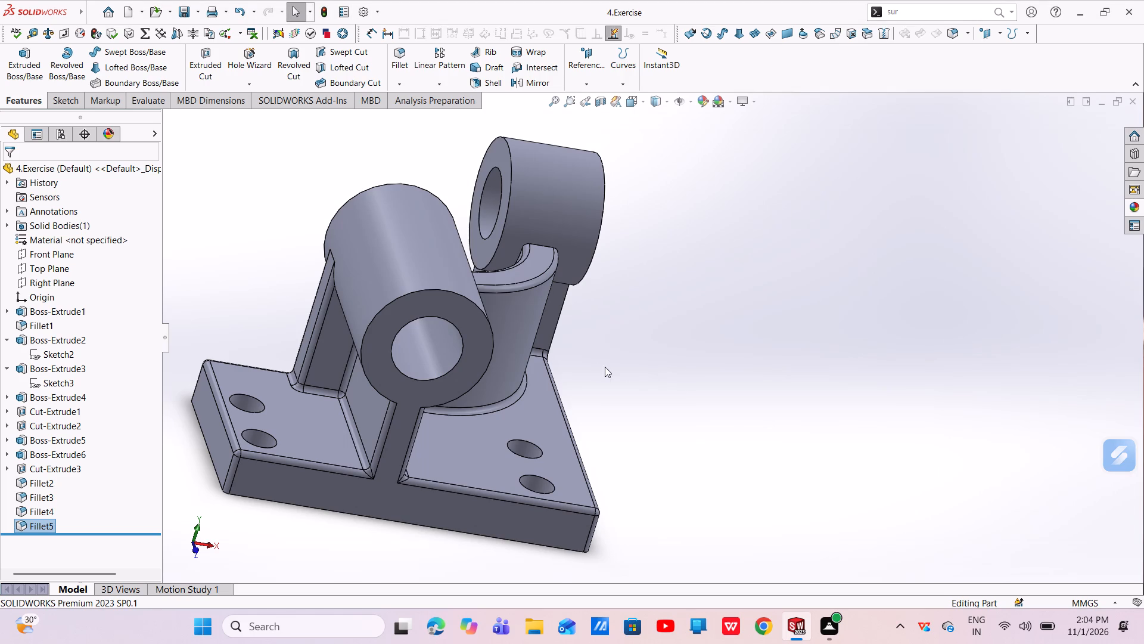